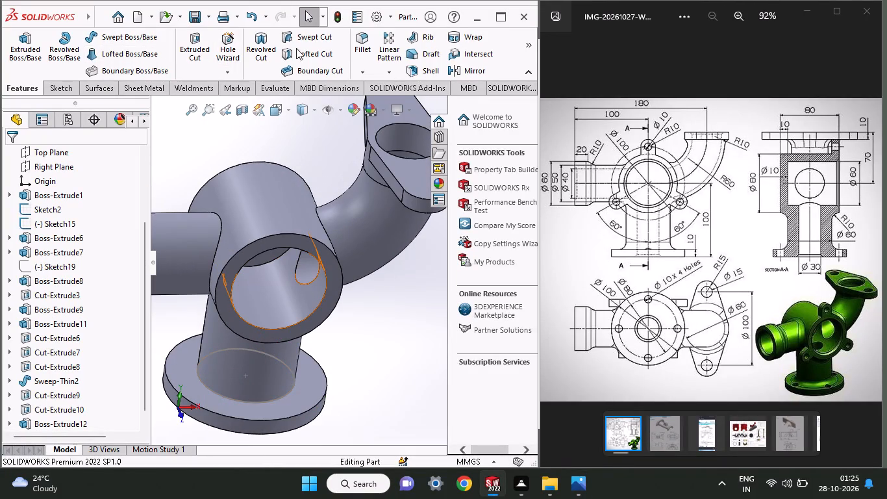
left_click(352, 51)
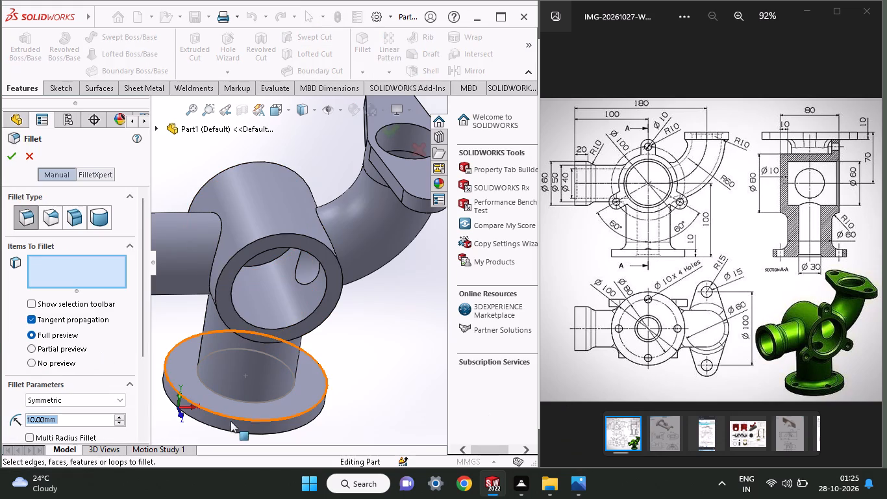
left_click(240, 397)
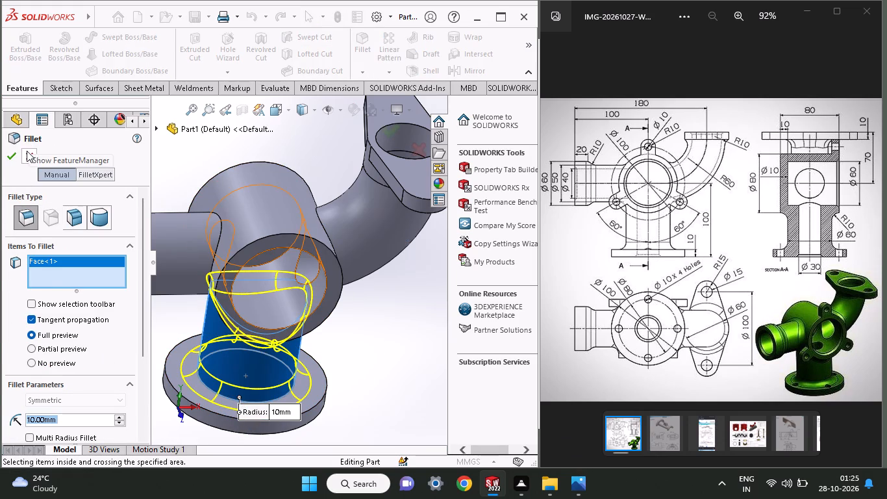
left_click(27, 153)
Fillet the edge where the vertical pipe meets the round base flange with a 10 mm radius.
left_click(353, 51)
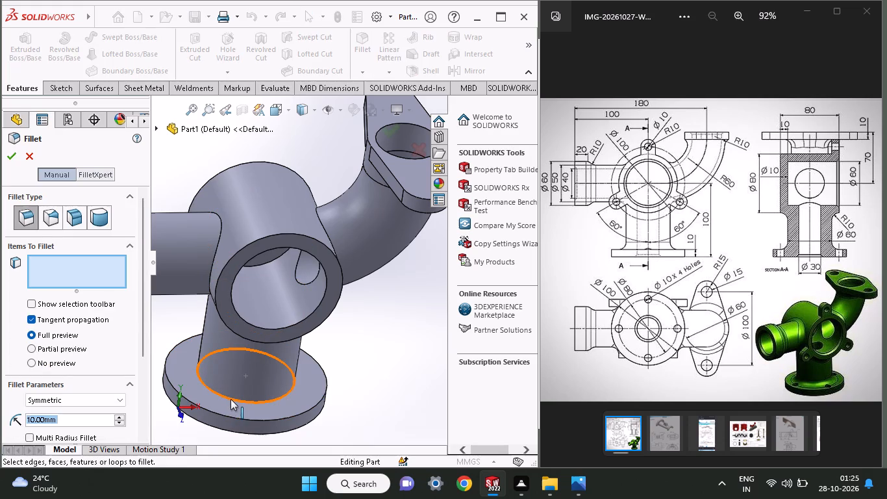
left_click(231, 399)
left_click(14, 152)
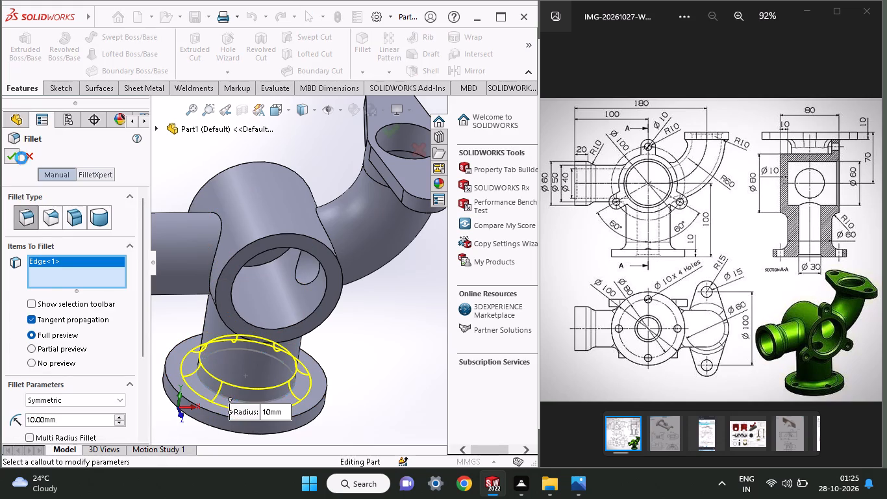
Fillet the edge where the side pipe meets its end collar with a 10 mm radius.
middle_click_drag(373, 368, 309, 378)
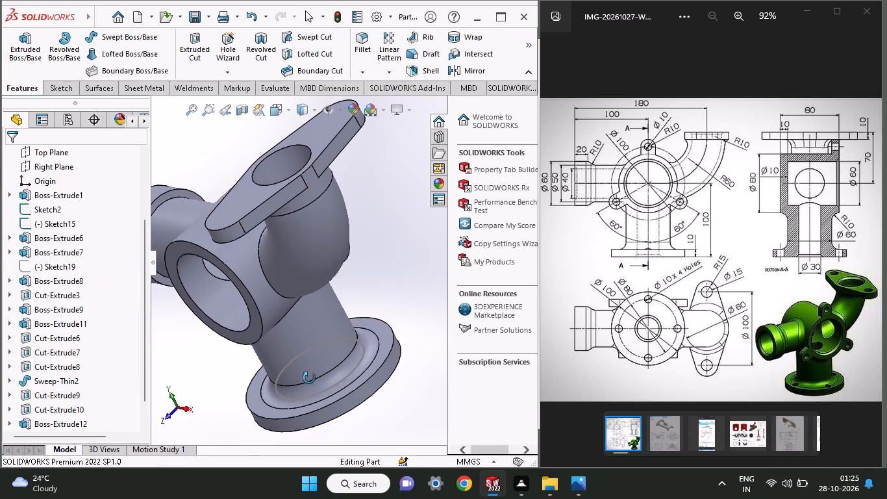
middle_click_drag(309, 378, 308, 438)
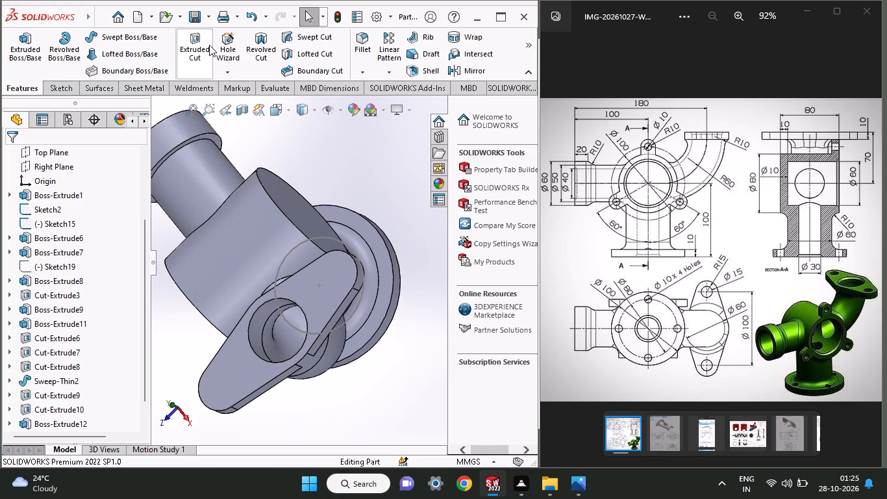
left_click(353, 44)
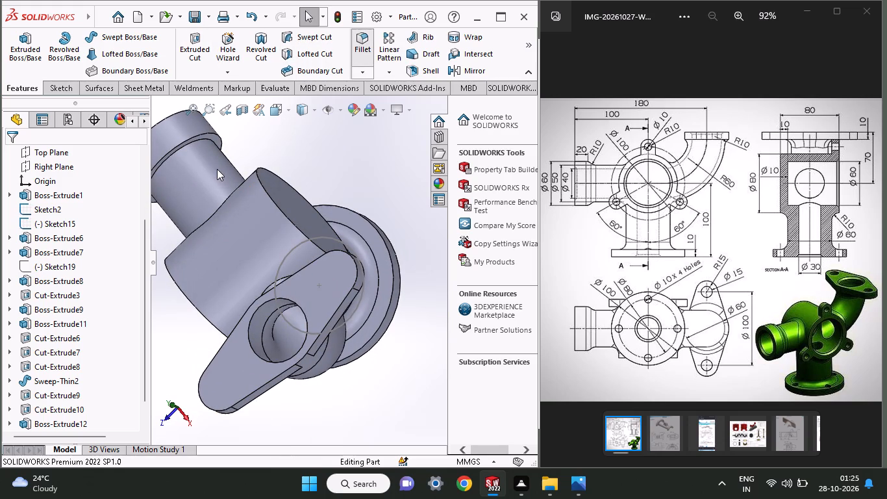
left_click(207, 139)
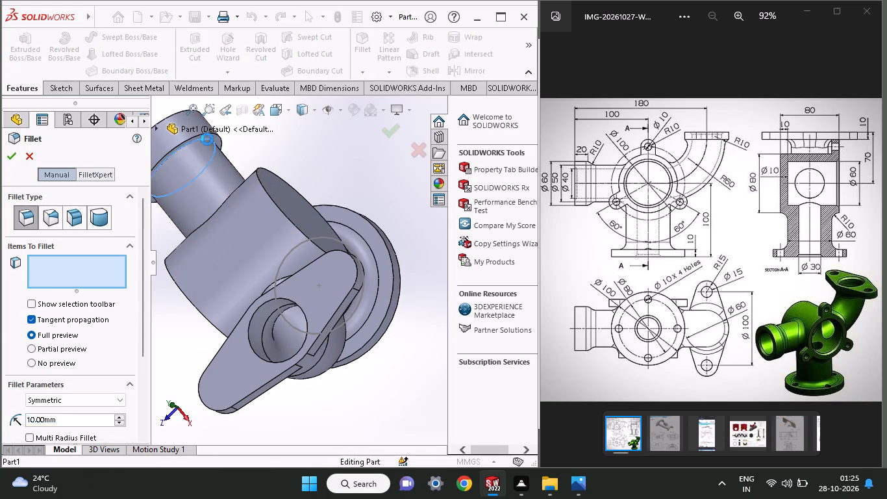
left_click(8, 160)
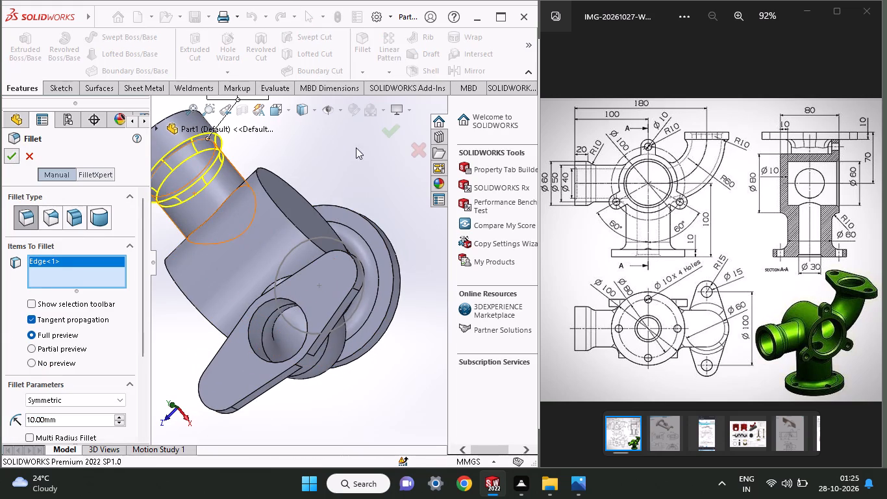
Fillet the edge where the vertical pipe joins the main cylindrical body with a 10 mm radius.
middle_click_drag(351, 183, 392, 131)
middle_click(406, 327)
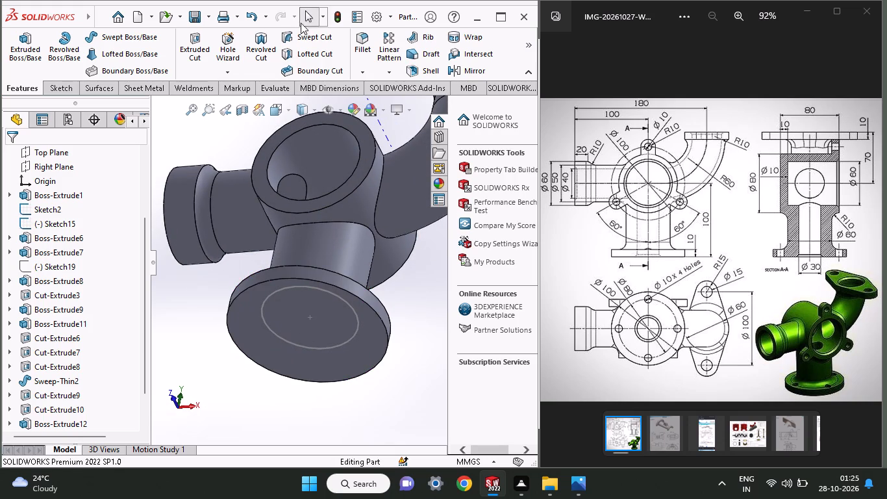
left_click(353, 43)
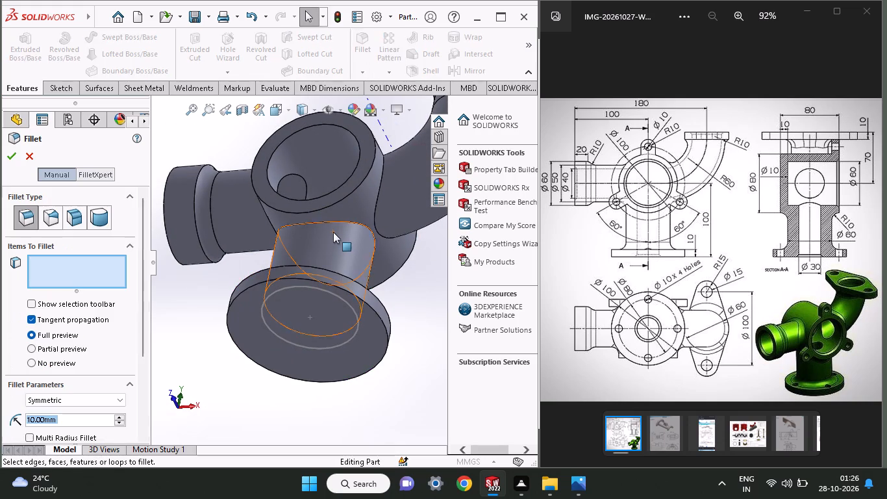
left_click(342, 221)
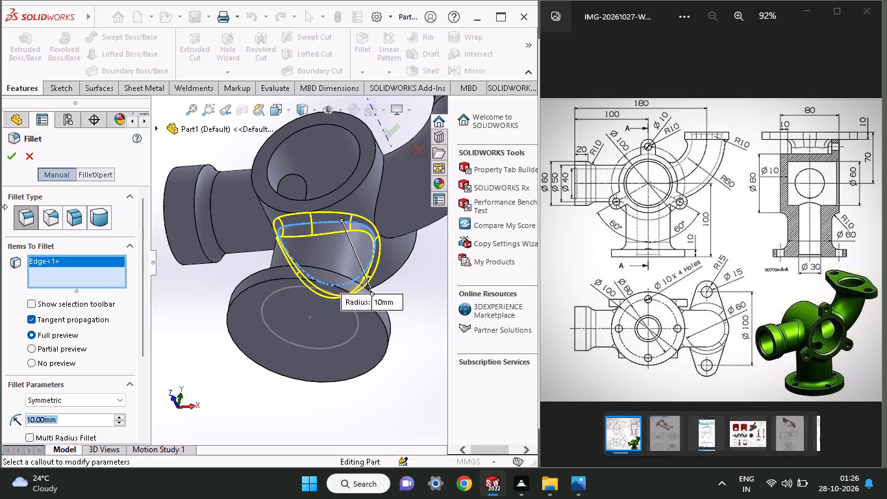
left_click(15, 159)
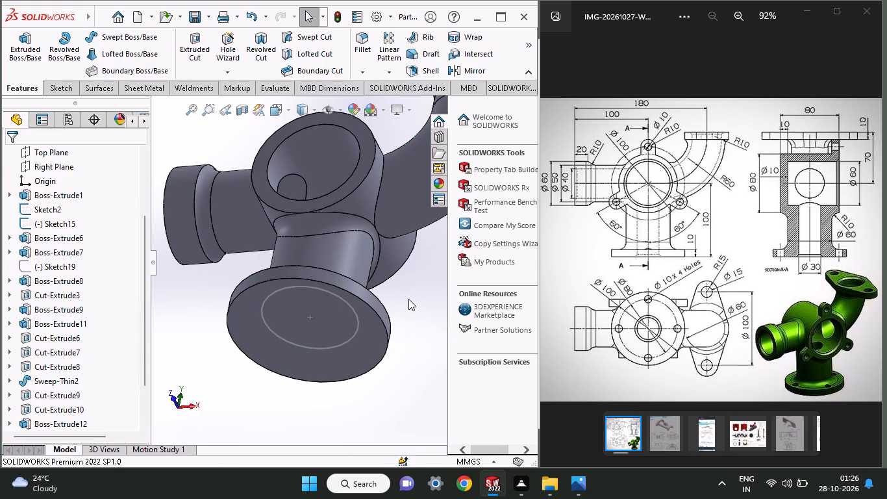
Fillet the edge where the side pipe joins the main cylindrical body with a 10 mm radius.
middle_click_drag(408, 299, 386, 491)
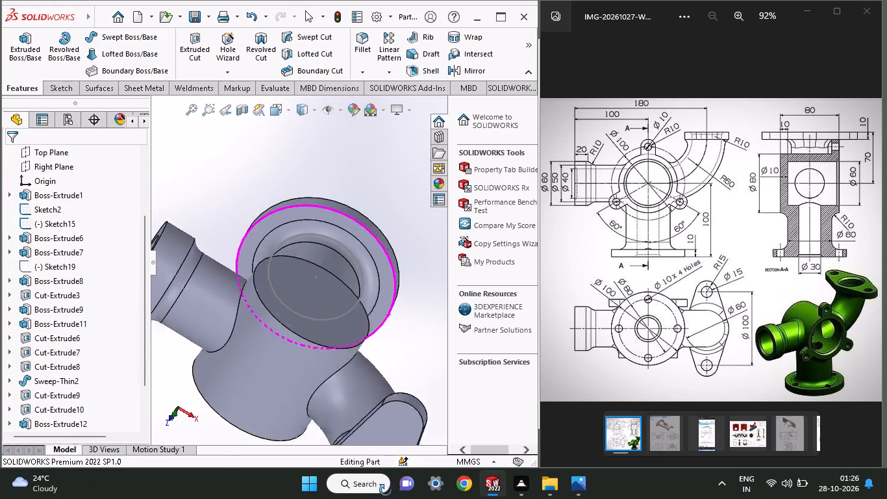
middle_click_drag(386, 491, 386, 496)
left_click(357, 45)
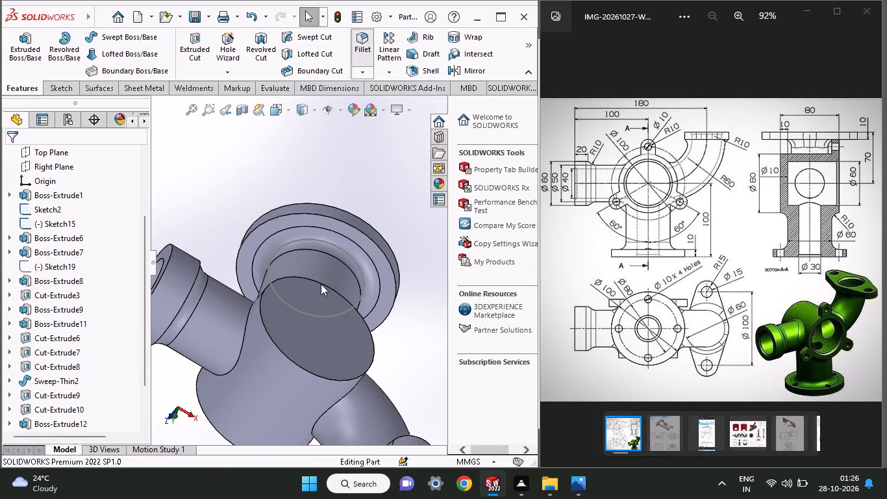
left_click(238, 363)
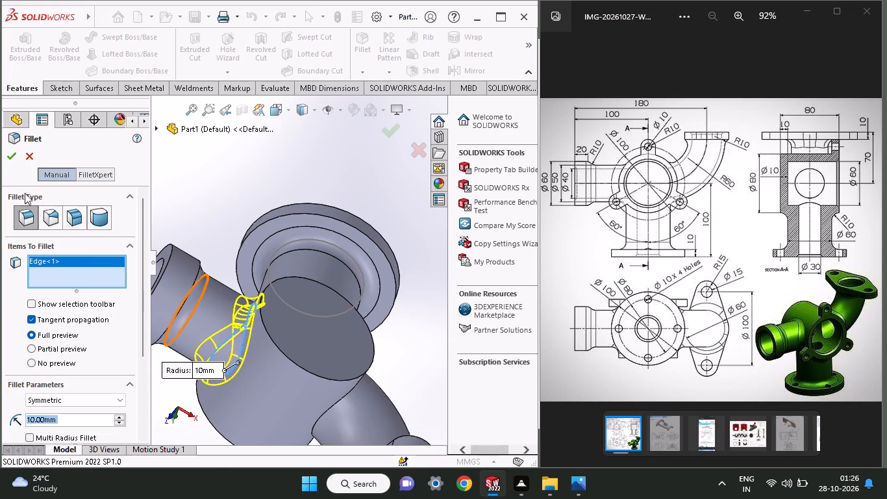
left_click(14, 157)
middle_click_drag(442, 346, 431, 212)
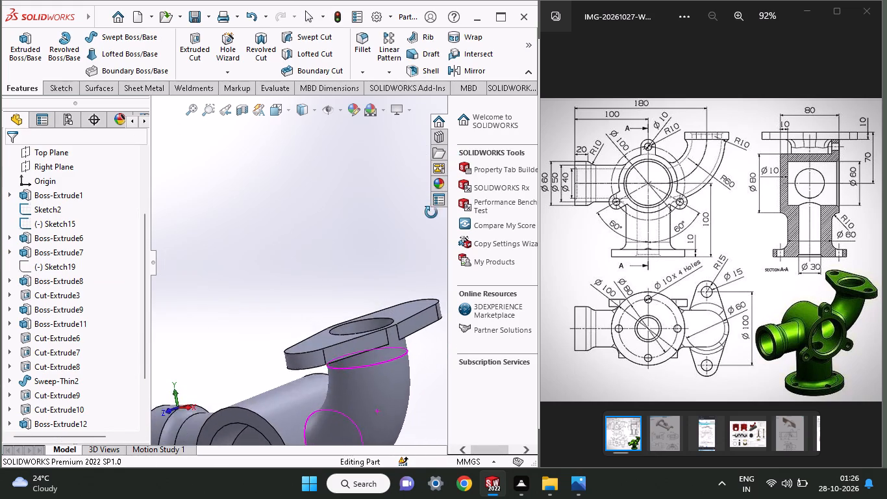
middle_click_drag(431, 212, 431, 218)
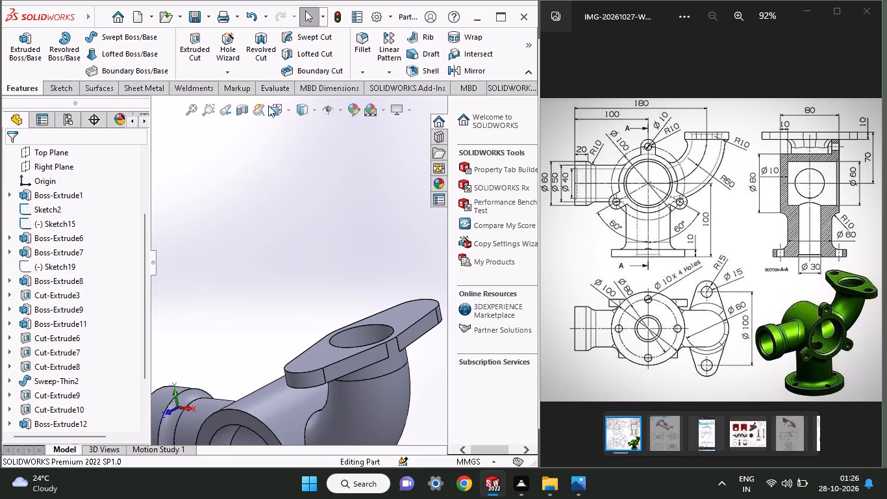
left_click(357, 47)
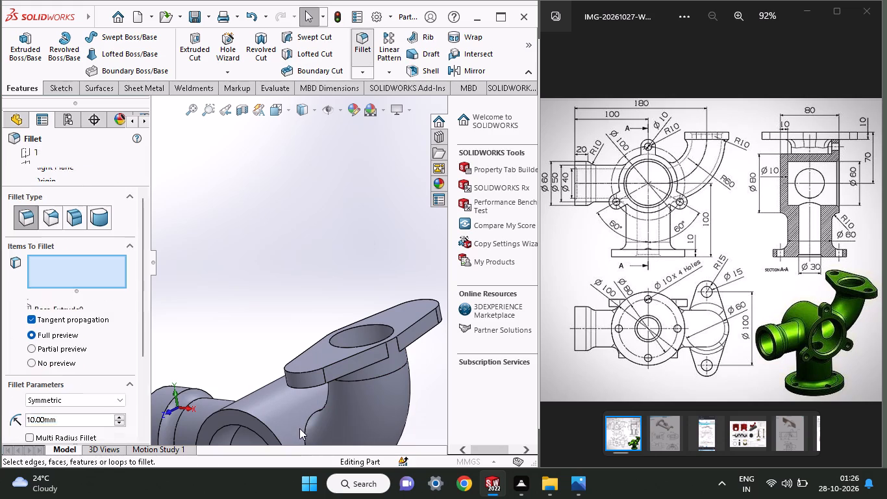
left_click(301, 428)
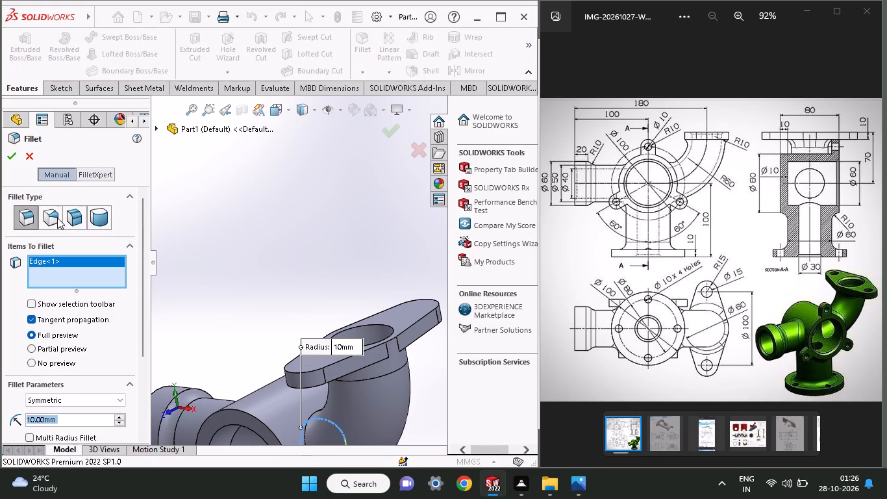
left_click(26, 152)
Fillet the edge where the curved elbow joins the main cylindrical body with a 10 mm radius.
middle_click_drag(305, 248, 312, 290)
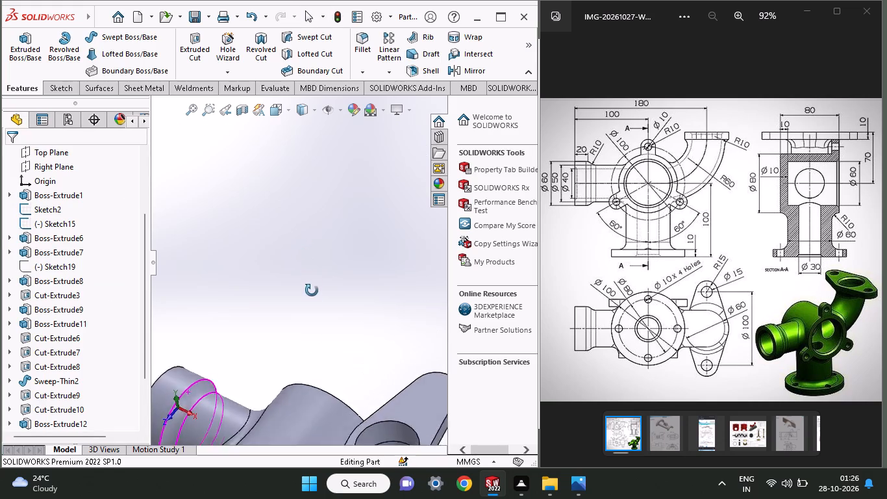
middle_click_drag(312, 290, 299, 183)
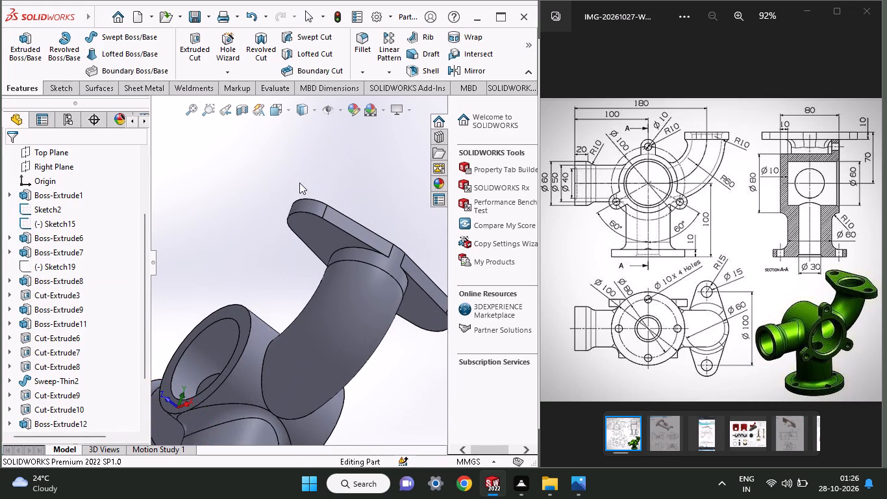
left_click(369, 47)
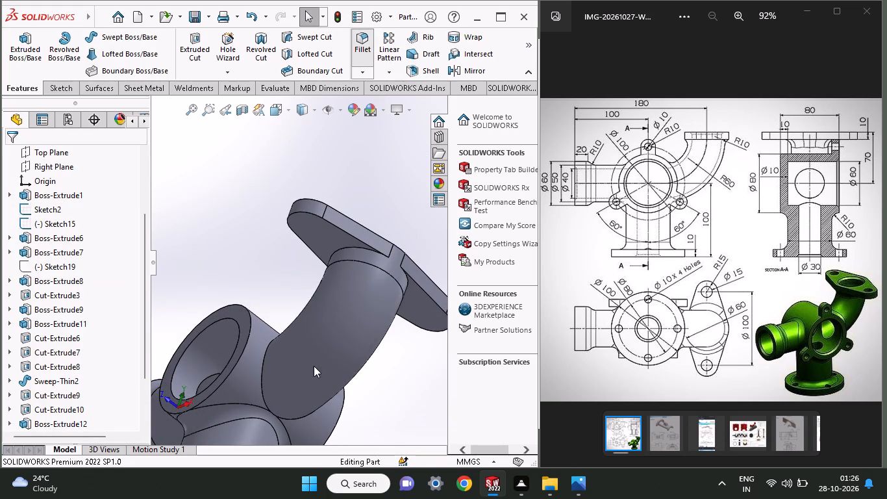
left_click(260, 388)
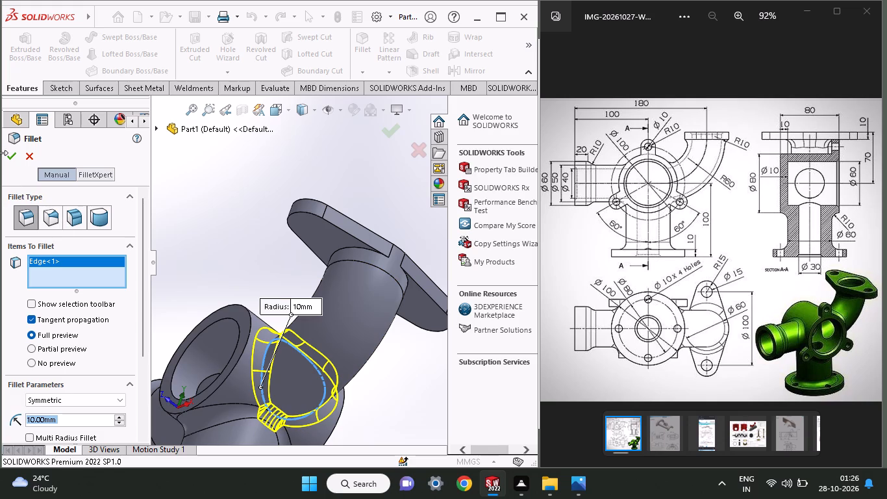
left_click(7, 160)
Fillet the edge where the elbow meets the underside of its two-lobed end flange with a 10 mm radius.
middle_click_drag(234, 242, 255, 281)
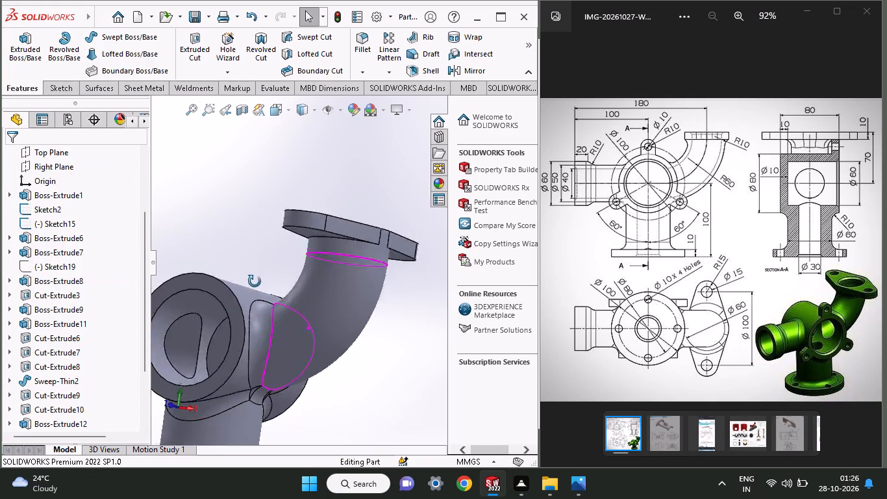
middle_click_drag(255, 281, 267, 274)
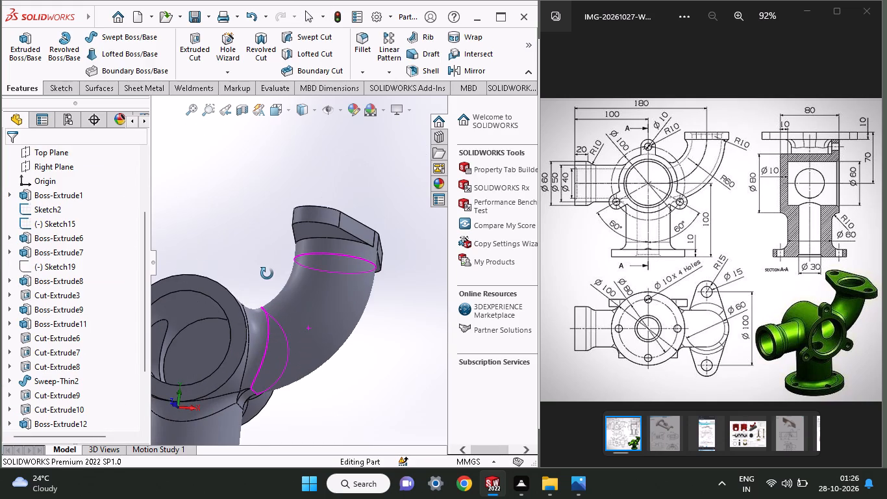
middle_click_drag(267, 274, 271, 259)
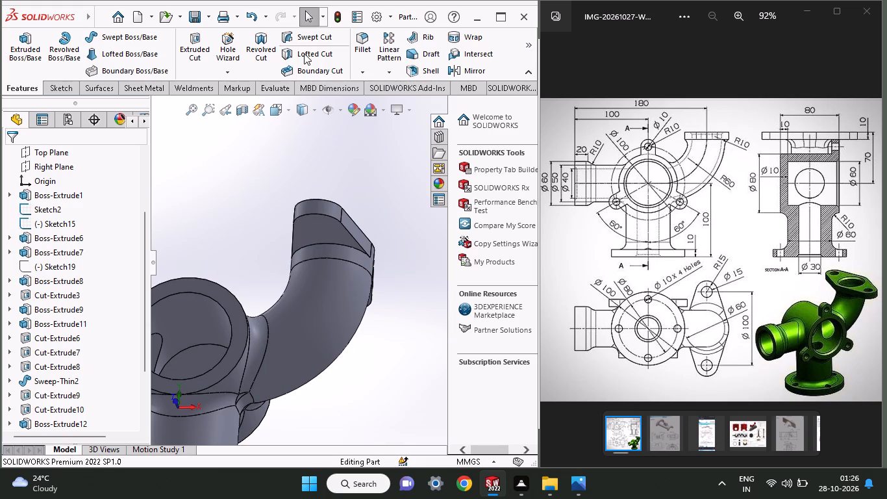
left_click(368, 42)
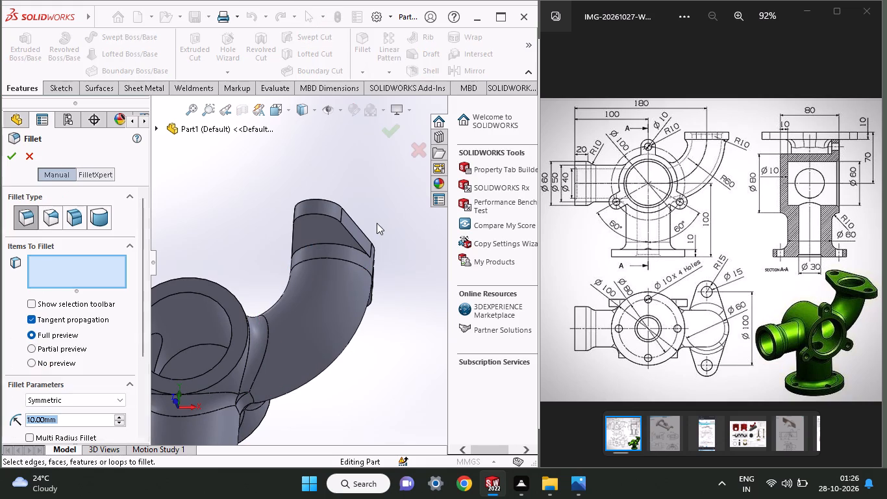
left_click(341, 245)
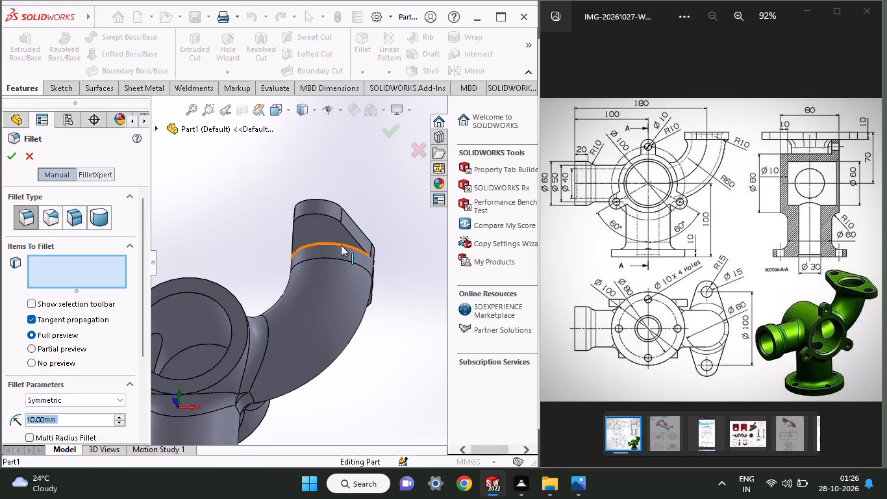
left_click(14, 154)
Examine the filleted fitting and the elbow's two-lobed end flange from several sides.
middle_click_drag(274, 208, 218, 271)
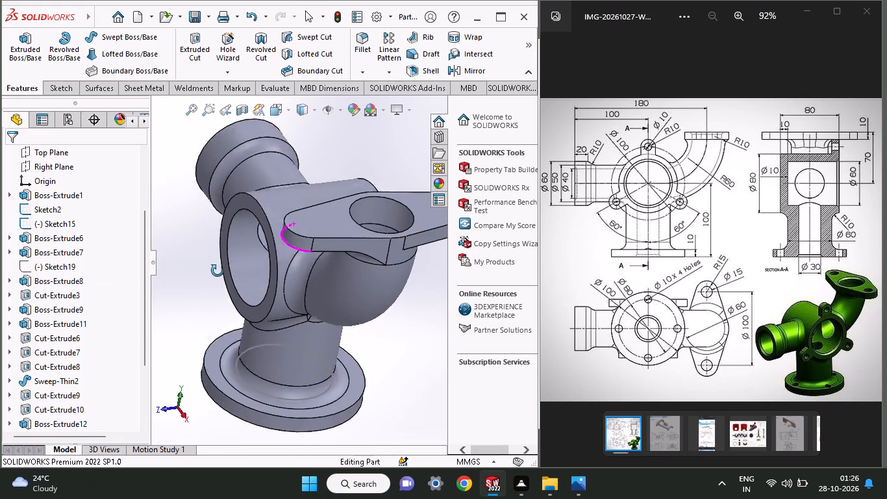
middle_click_drag(218, 271, 207, 225)
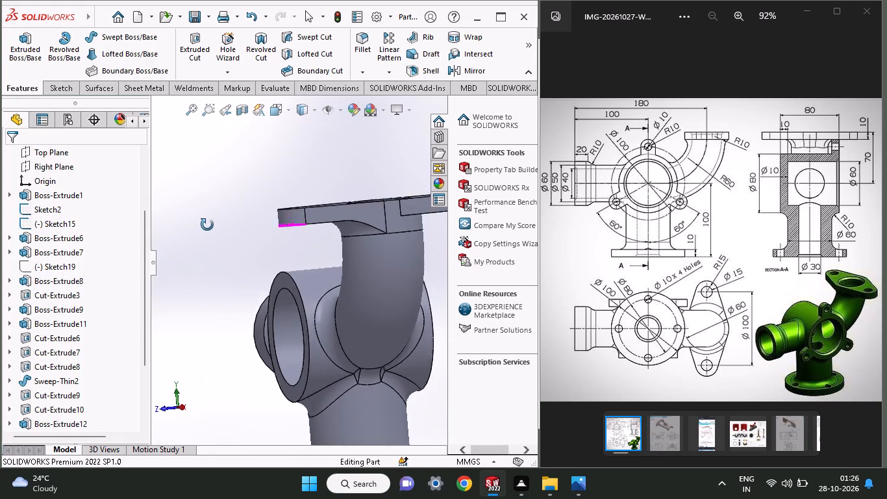
middle_click_drag(207, 225, 268, 370)
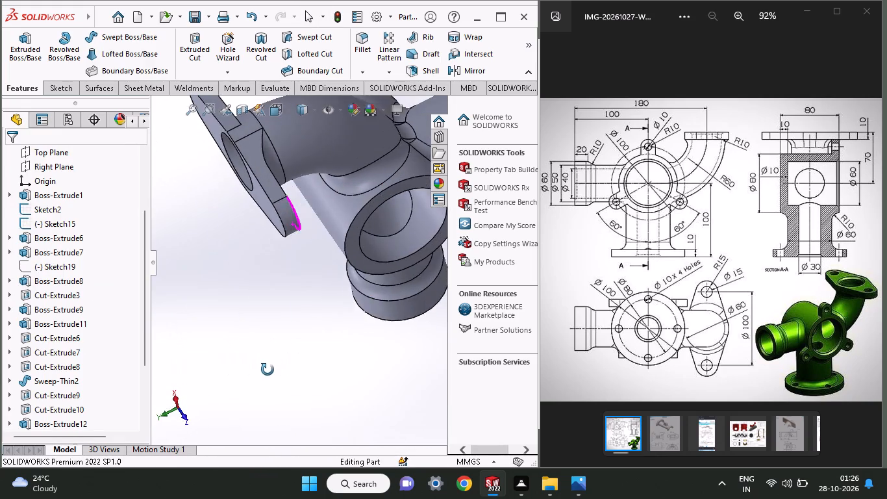
middle_click_drag(268, 370, 245, 300)
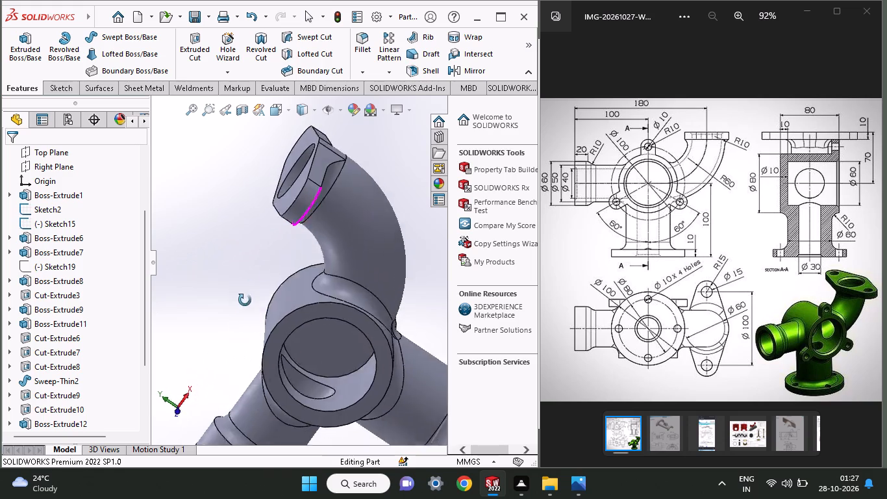
middle_click_drag(245, 300, 272, 336)
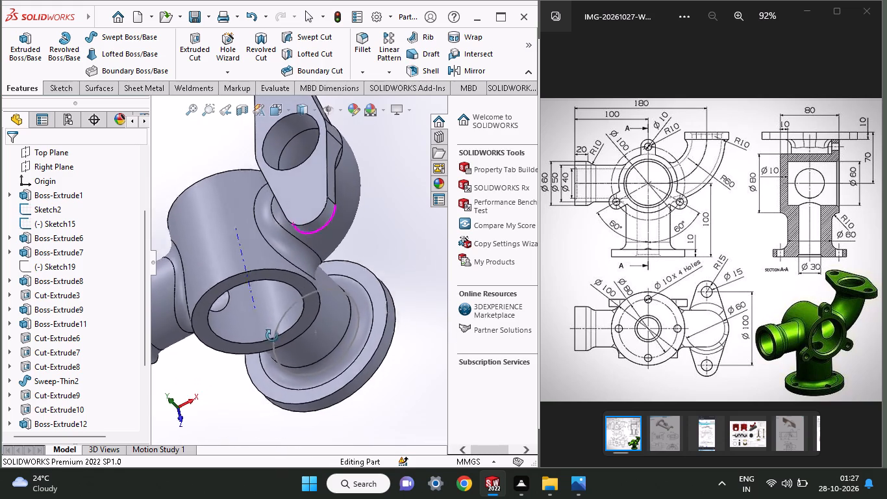
middle_click_drag(272, 336, 294, 418)
middle_click(308, 229)
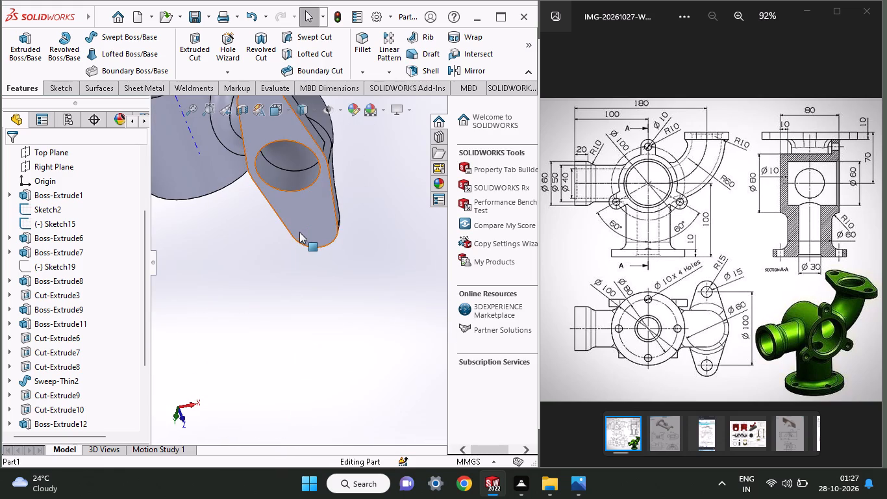
Start a sketch on the two-lobed flange's outer face and draw a circle about 15 mm across concentric with each rounded lobe.
left_click(301, 232)
left_click(366, 193)
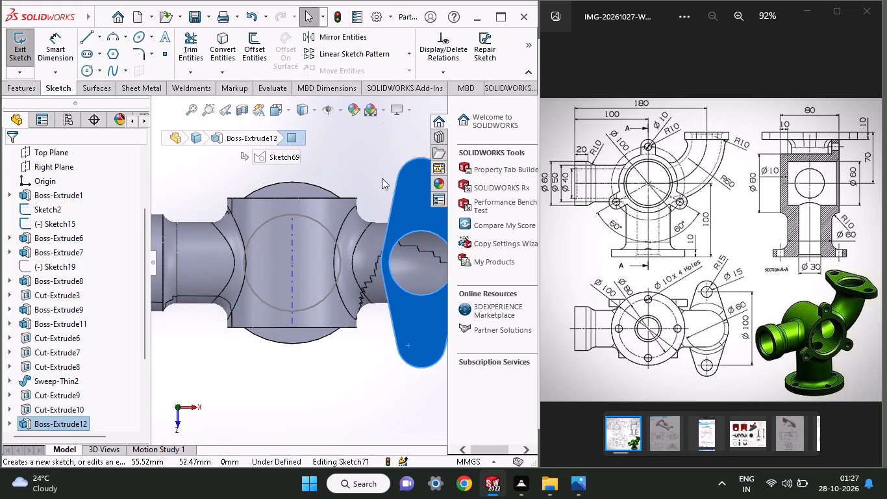
left_click(87, 64)
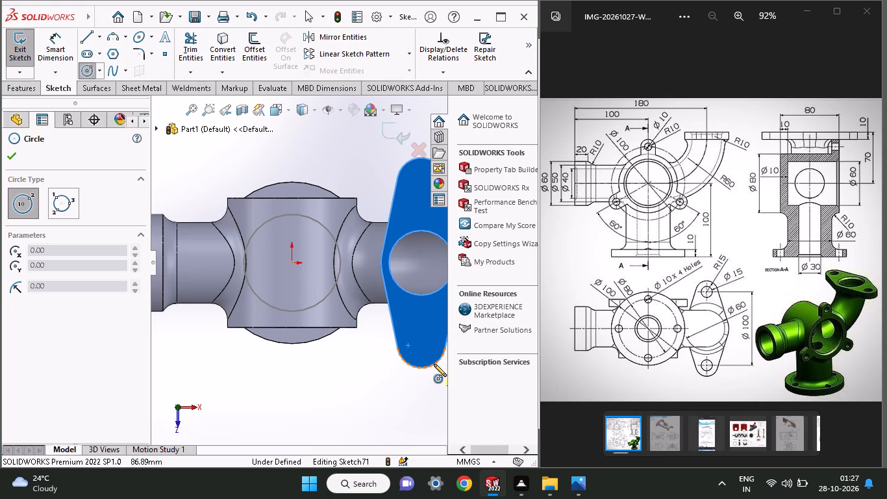
left_click(421, 344)
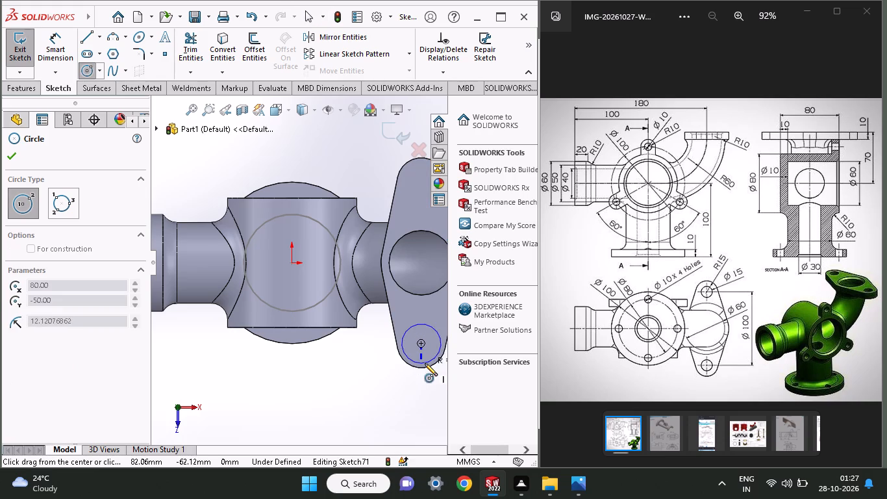
left_click(425, 356)
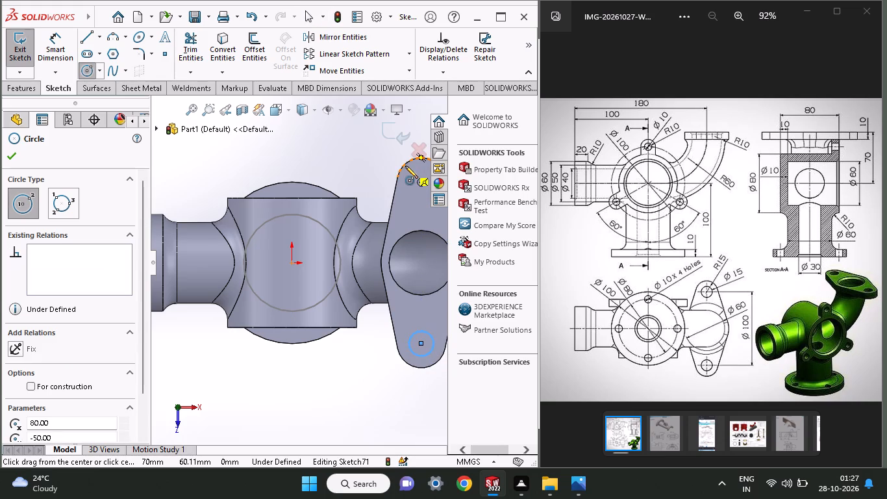
left_click(419, 183)
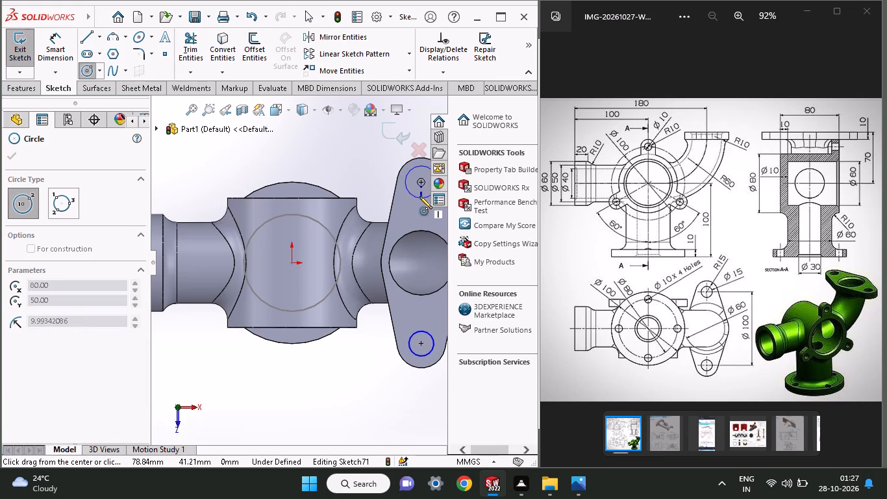
left_click(419, 196)
Dimension both lobe circles to a 15 mm diameter.
left_click(47, 42)
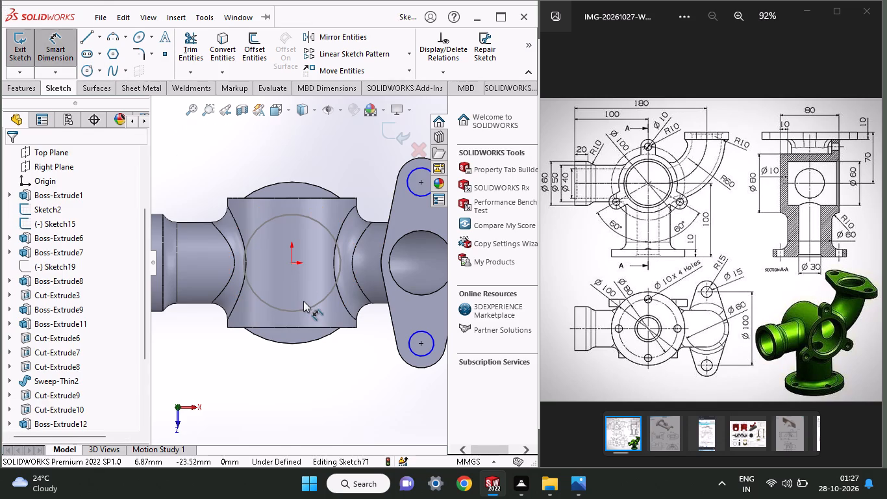
left_click(419, 197)
left_click(318, 166)
type("15")
key("Return")
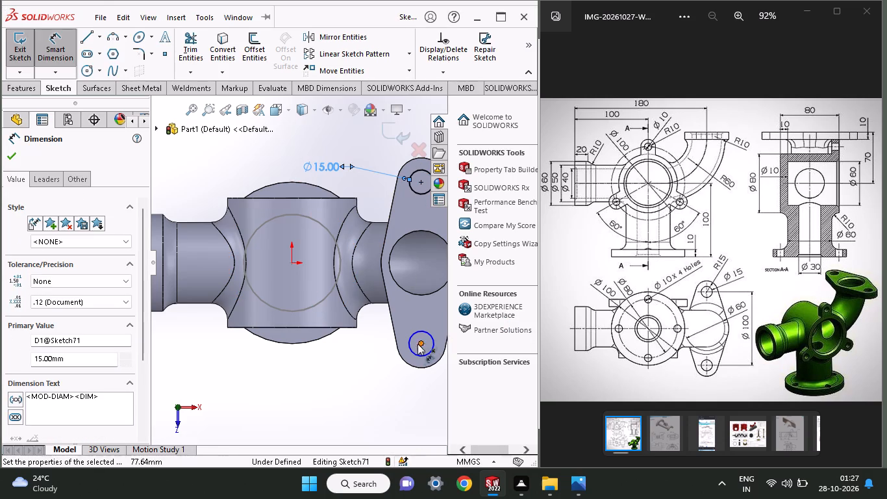
left_click(416, 352)
left_click(393, 383)
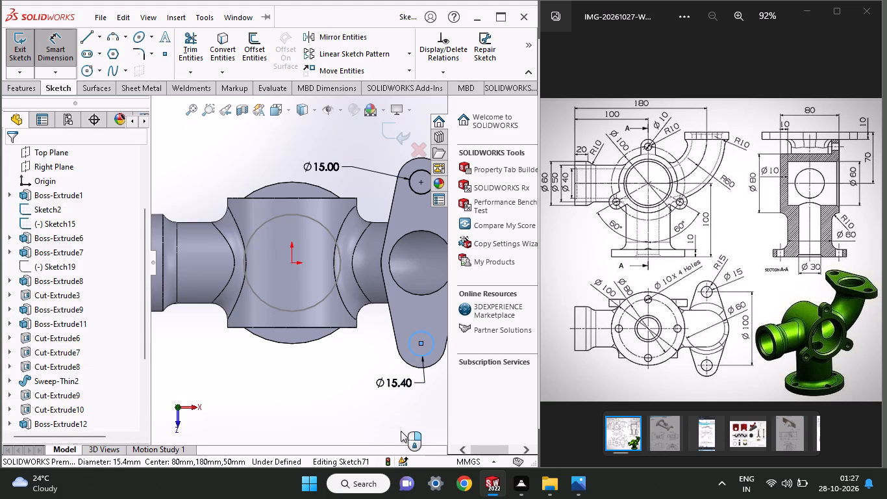
type("15")
key("Return")
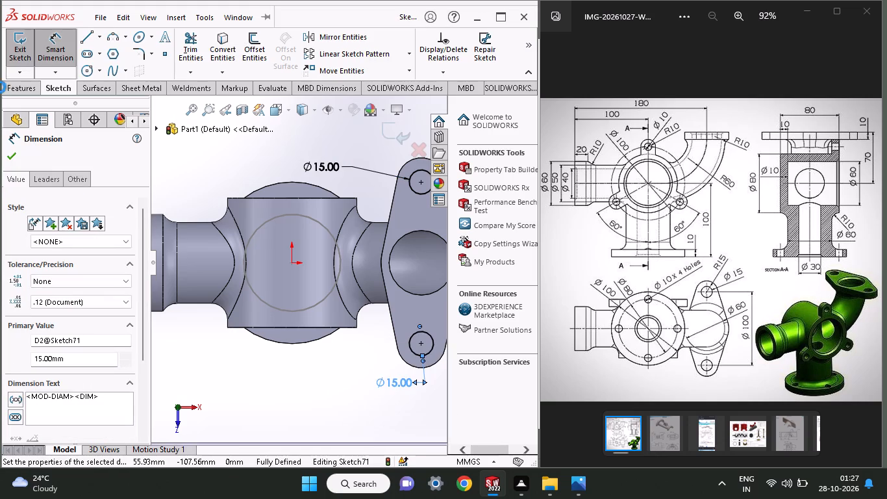
Cut-extrude the two 15 mm circles 40 mm deep through the flange to make its bolt holes.
left_click(15, 89)
left_click(188, 47)
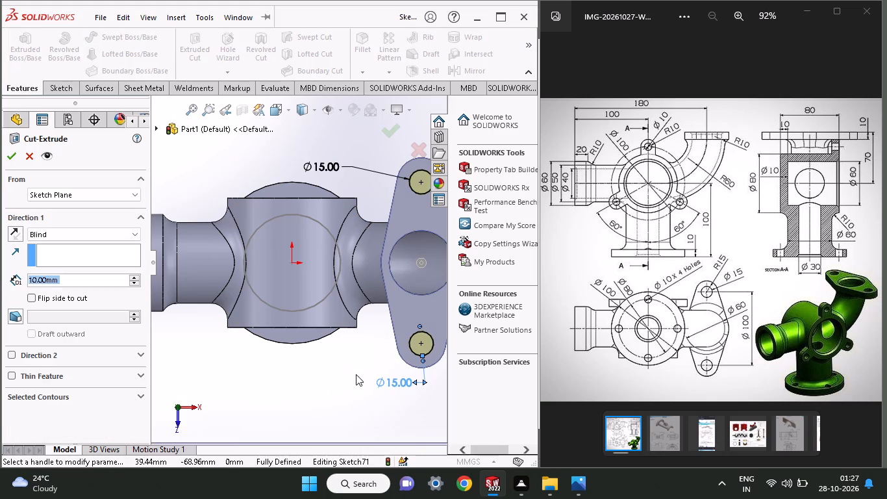
middle_click_drag(356, 374, 362, 277)
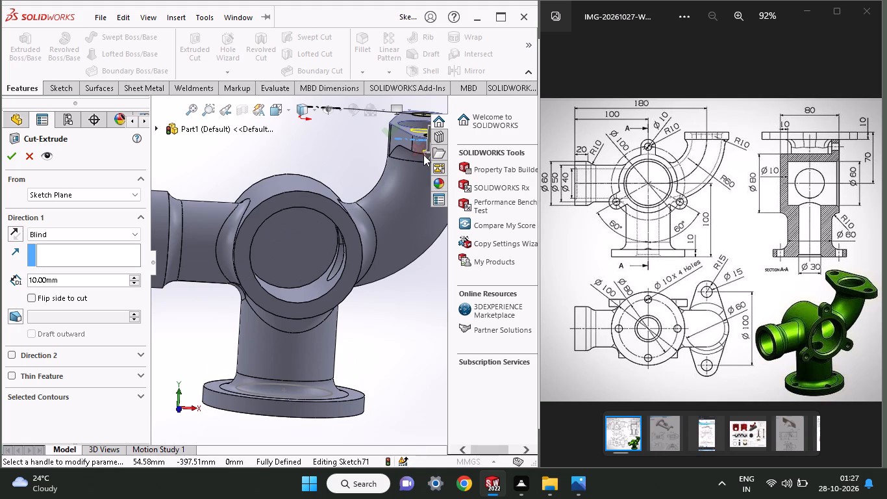
middle_click_drag(393, 205, 346, 259)
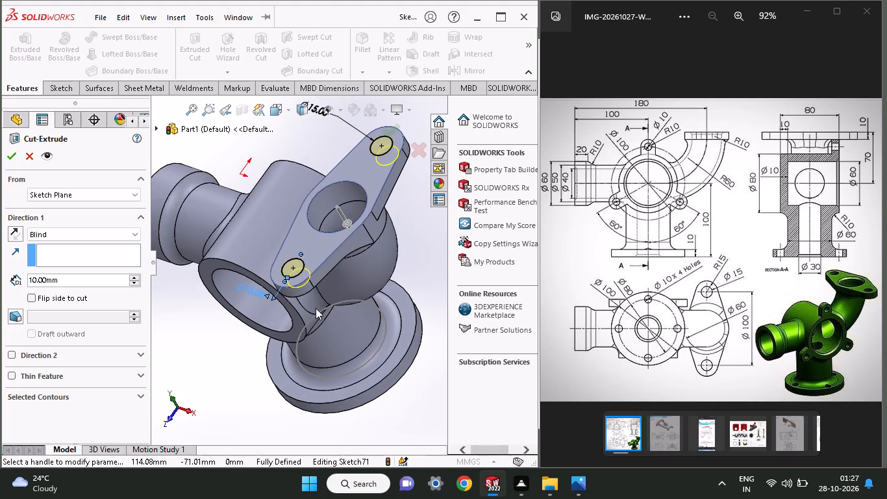
middle_click_drag(316, 303, 298, 246)
left_click_drag(334, 185, 342, 219)
left_click(6, 155)
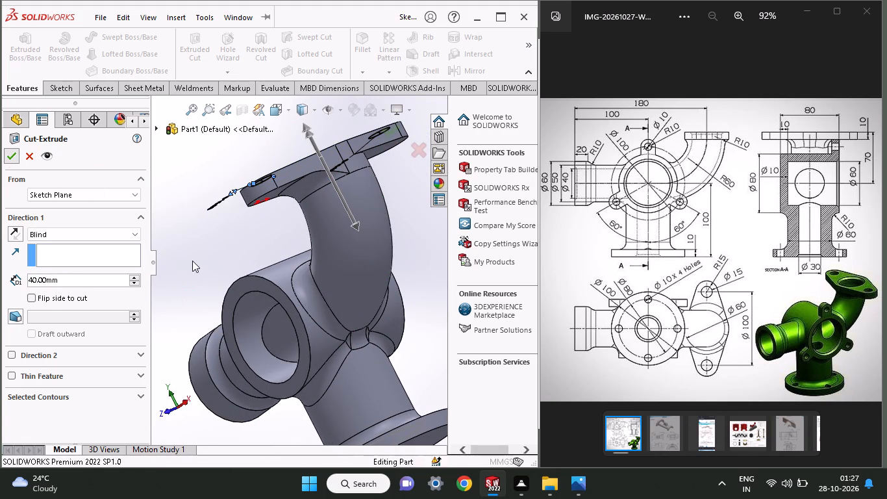
Fillet the edge of the central bore in the elbow's two-lobed flange with a 10 mm radius.
middle_click_drag(185, 248, 214, 366)
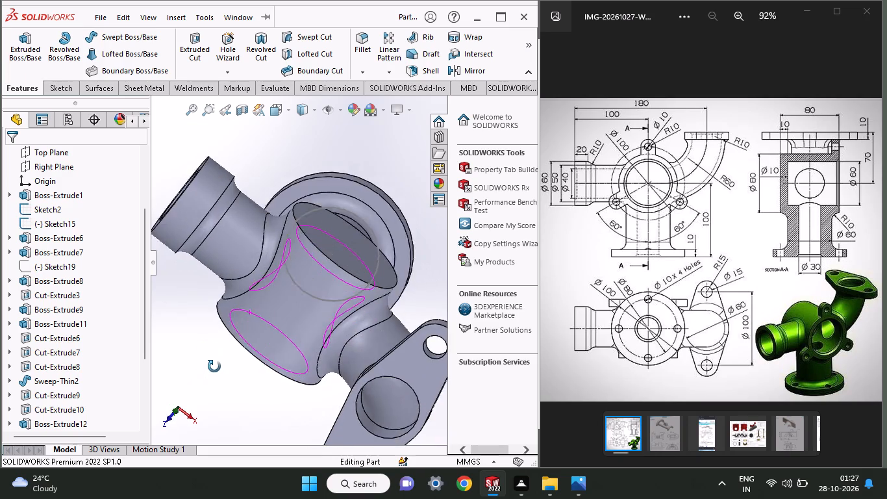
middle_click_drag(214, 366, 228, 301)
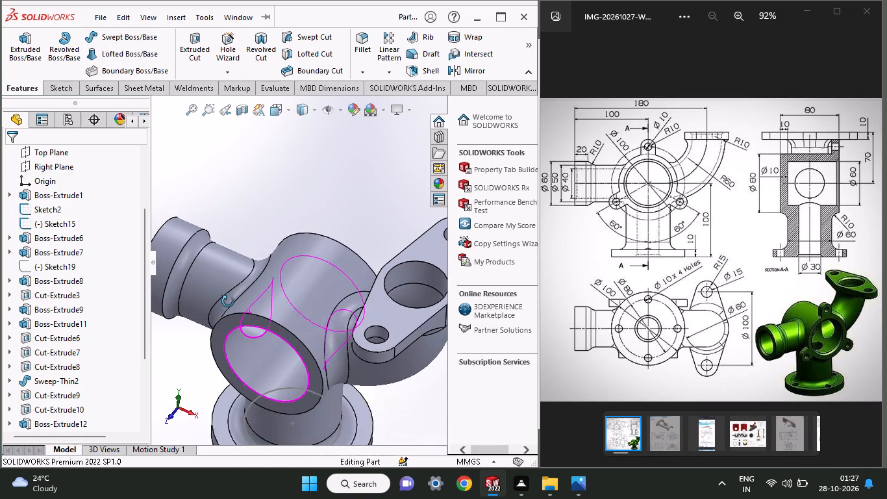
middle_click_drag(228, 301, 224, 311)
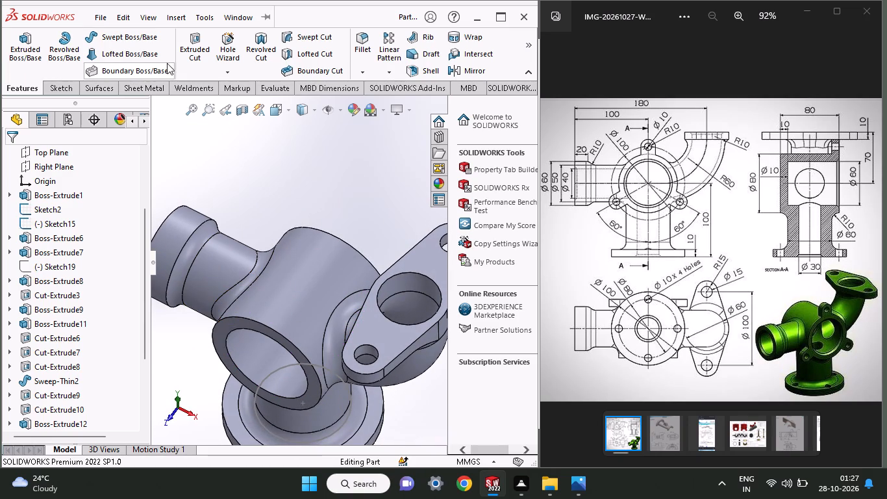
left_click(360, 43)
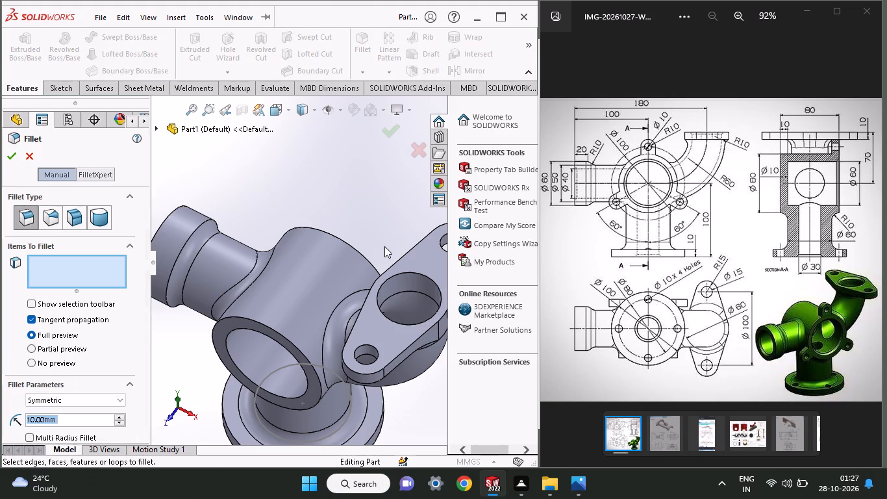
left_click(399, 290)
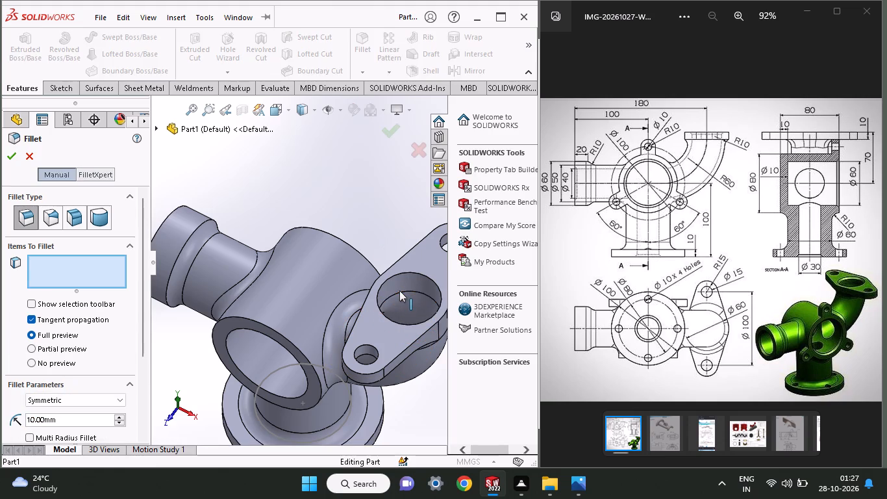
left_click(400, 278)
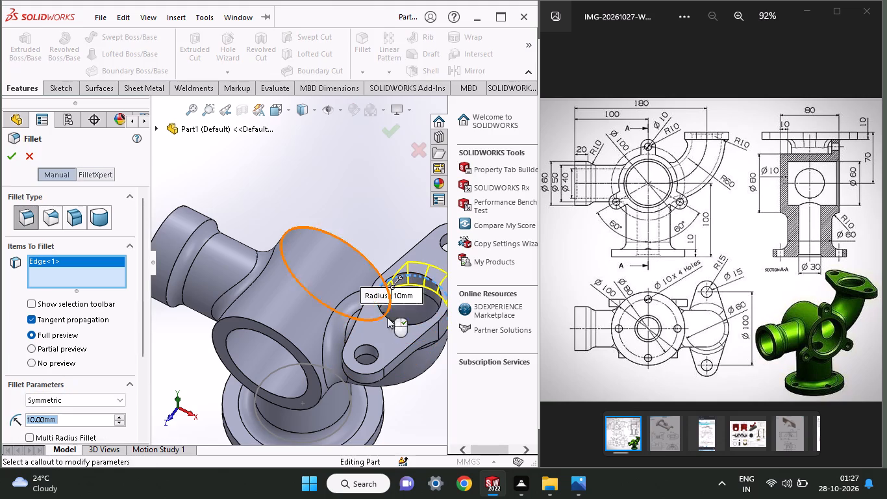
middle_click_drag(404, 321, 341, 321)
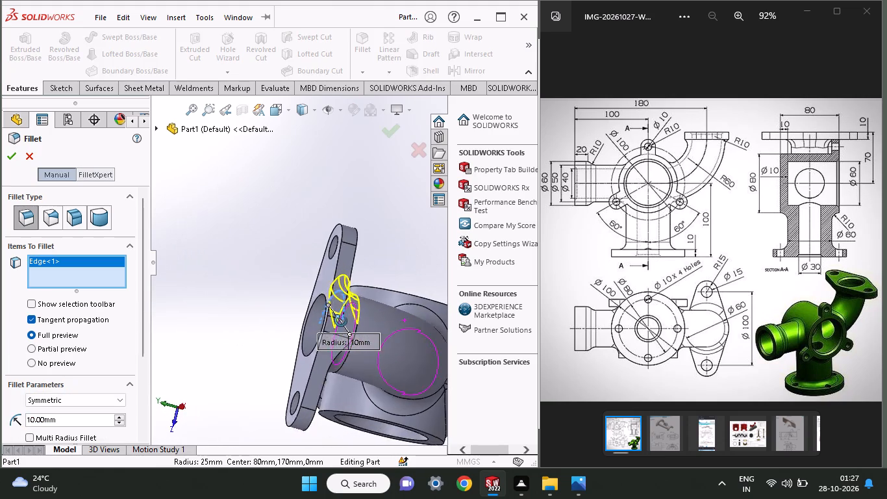
middle_click_drag(341, 321, 367, 316)
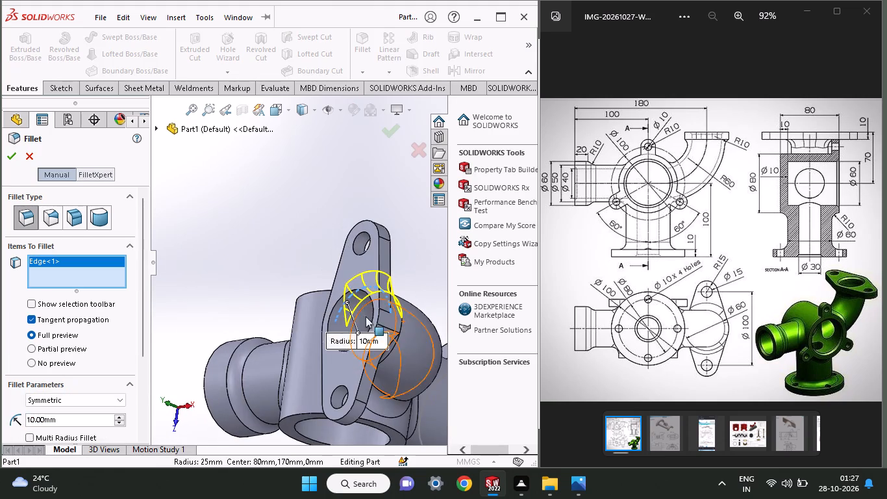
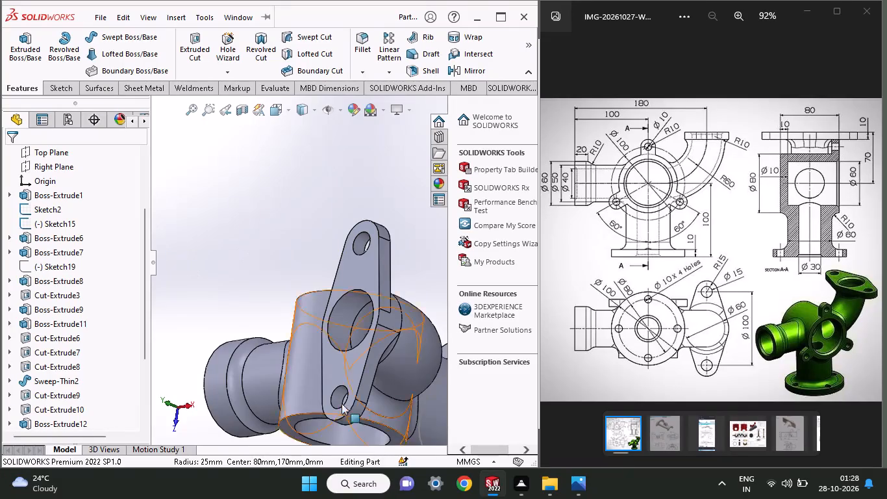
Start a sketch on the round flange's inner face and draw a circle about 14.5 mm across, centred 40 mm from the origin toward -Z.
middle_click_drag(212, 277, 221, 181)
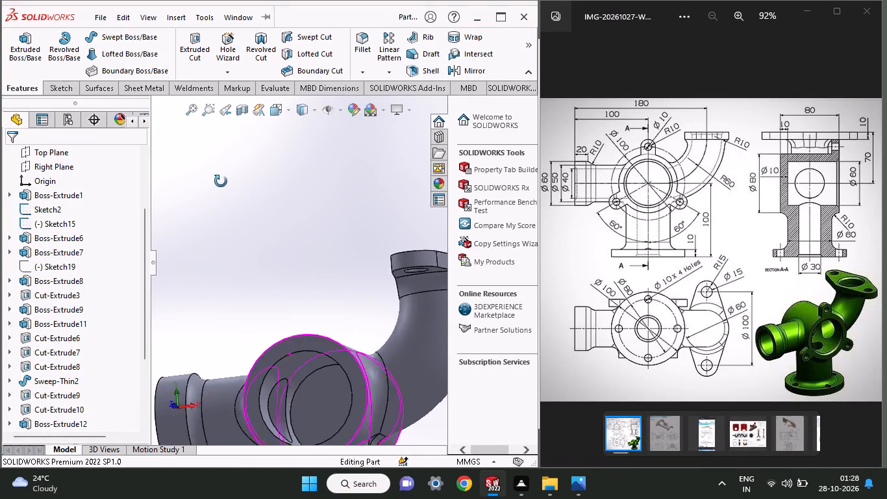
middle_click_drag(221, 181, 242, 180)
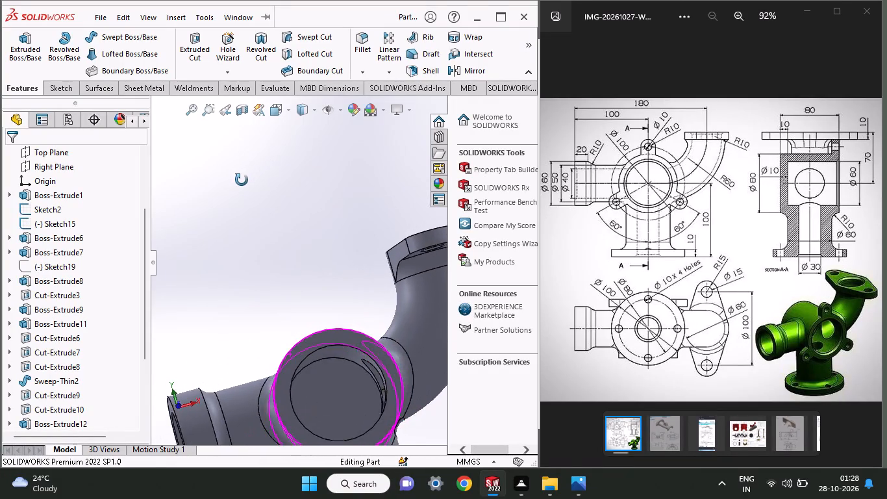
middle_click_drag(242, 180, 230, 228)
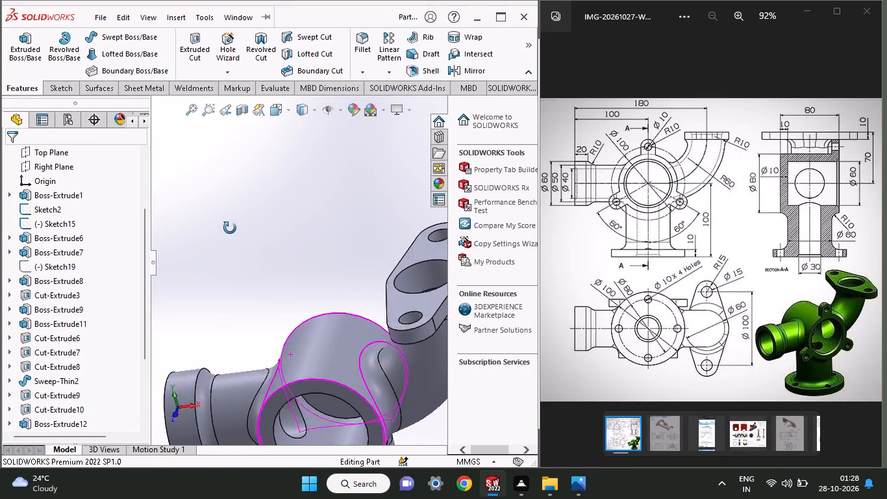
middle_click_drag(230, 228, 247, 149)
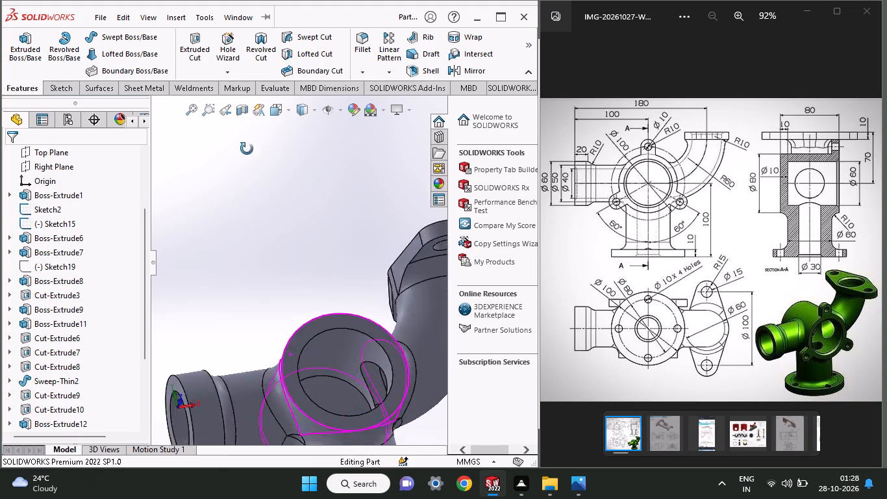
middle_click_drag(247, 149, 240, 327)
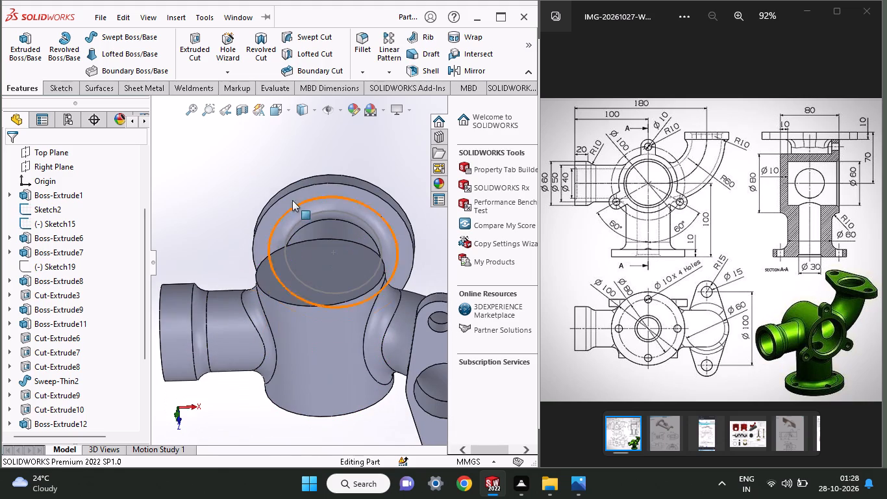
left_click(293, 199)
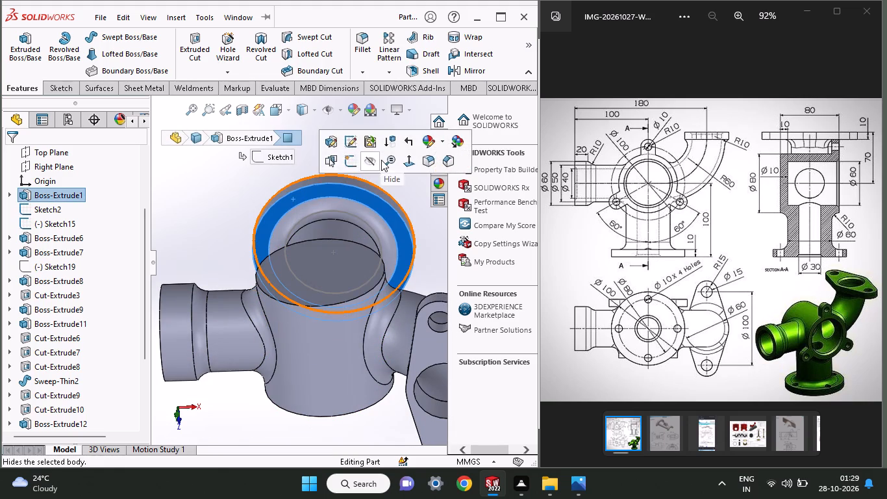
left_click(355, 168)
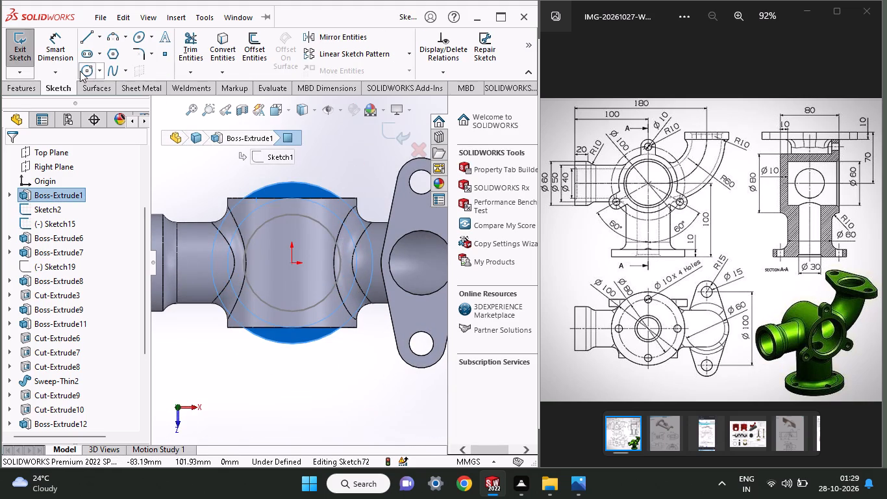
left_click(83, 70)
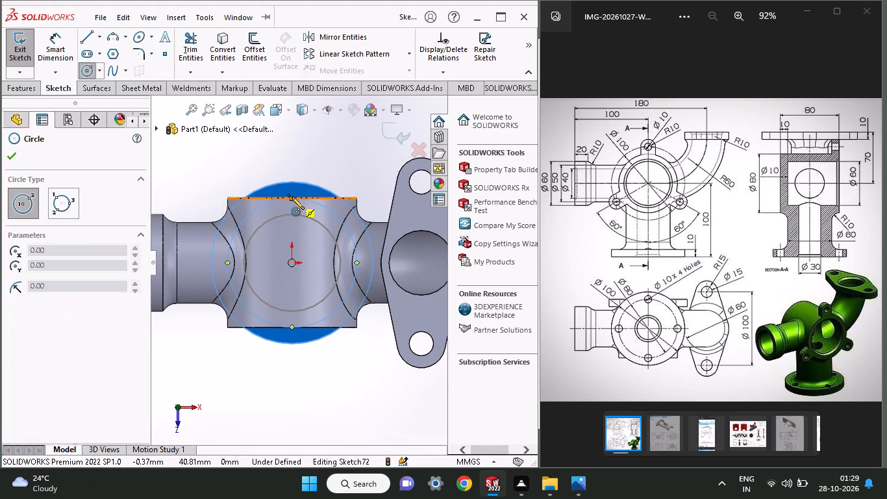
left_click(292, 197)
left_click(293, 210)
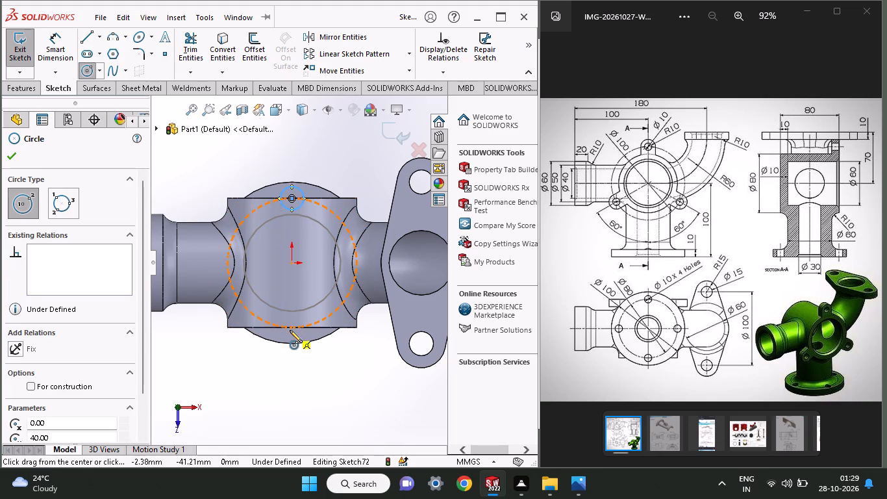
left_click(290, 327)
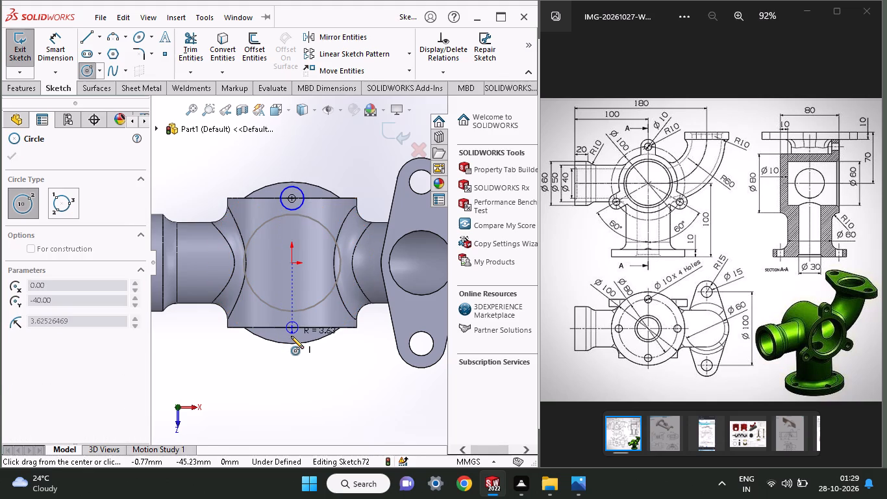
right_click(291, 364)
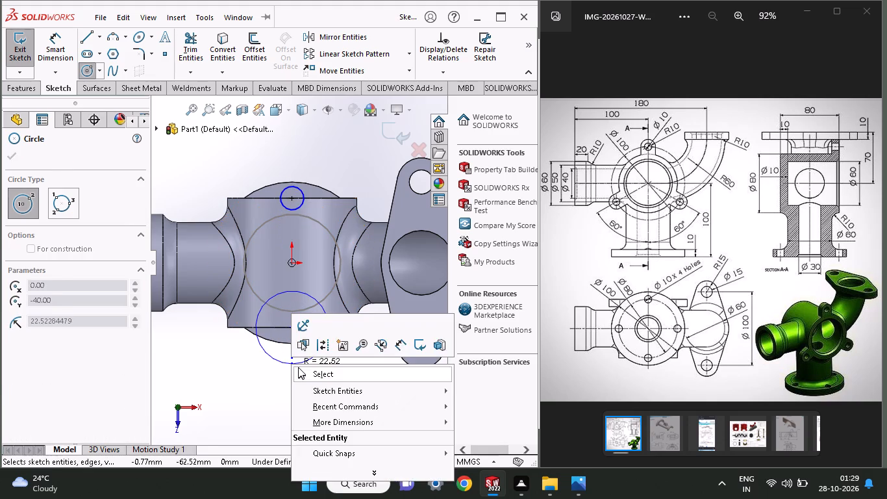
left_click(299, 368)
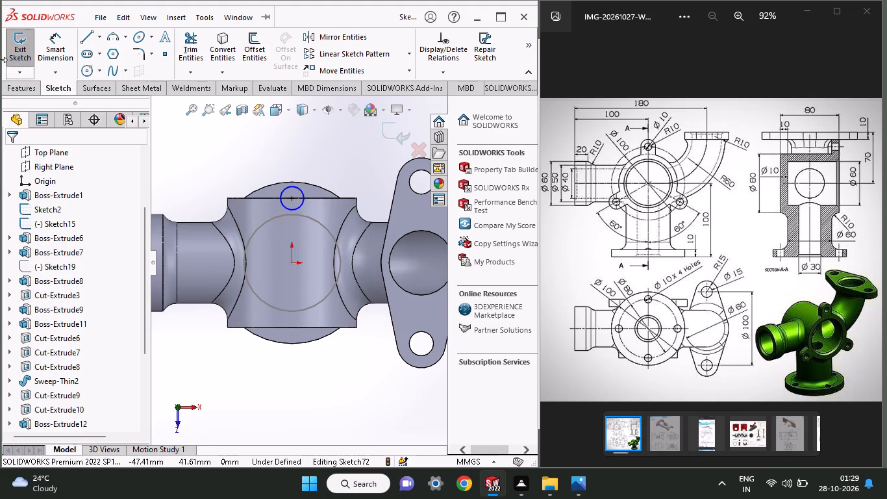
Dimension the bolt-hole circle on the round flange to a 10 mm diameter.
left_click(42, 45)
left_click(304, 203)
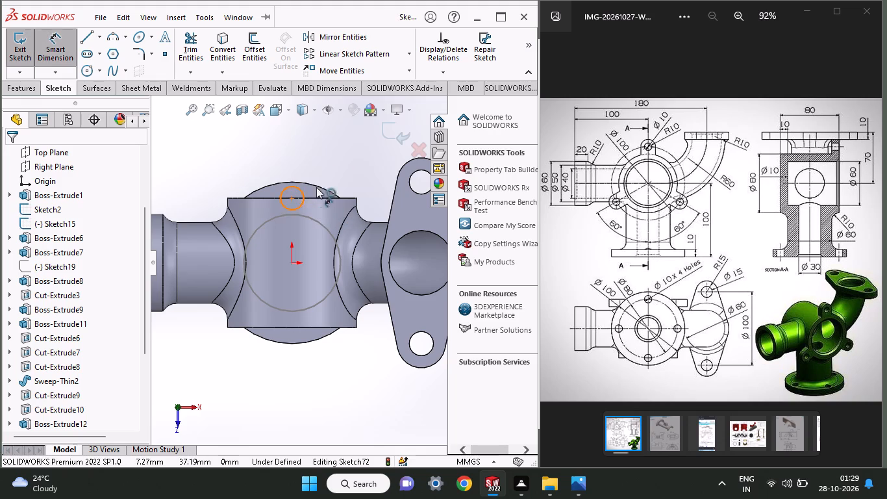
left_click(345, 142)
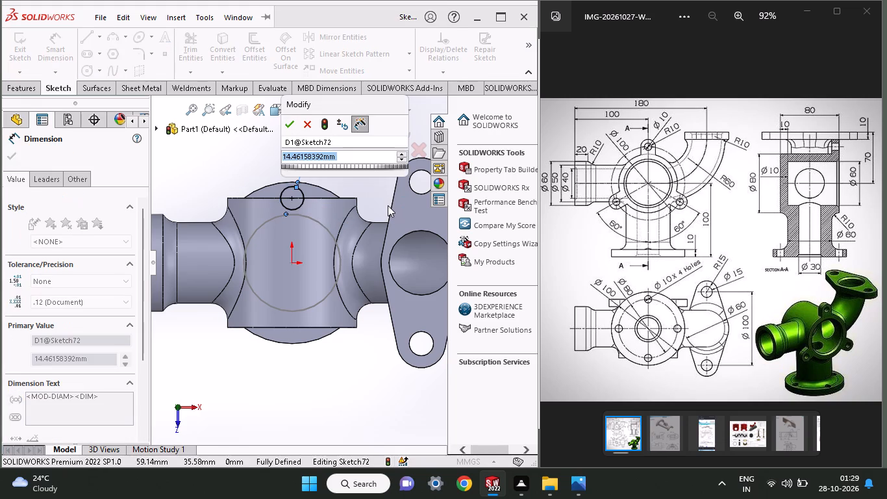
type("10")
key("Return")
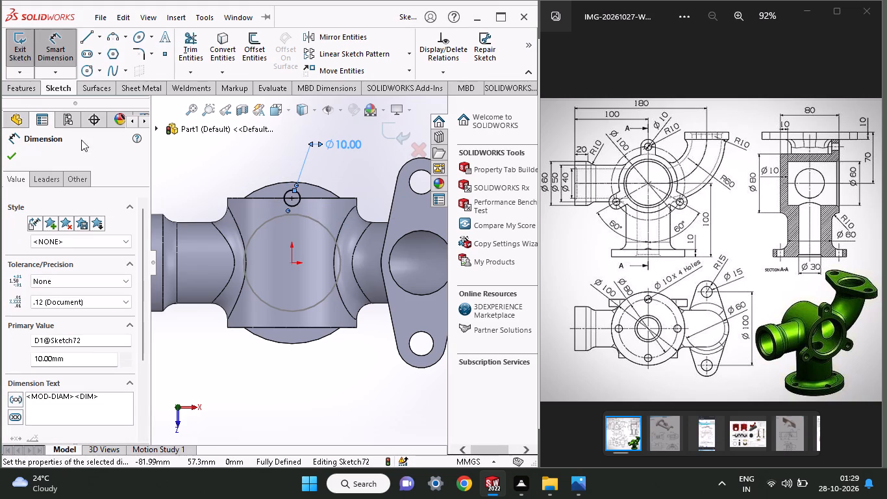
Cut-extrude the 10 mm circle 40 mm deep through the round flange to make its first bolt hole.
left_click(25, 95)
left_click(23, 89)
left_click(197, 40)
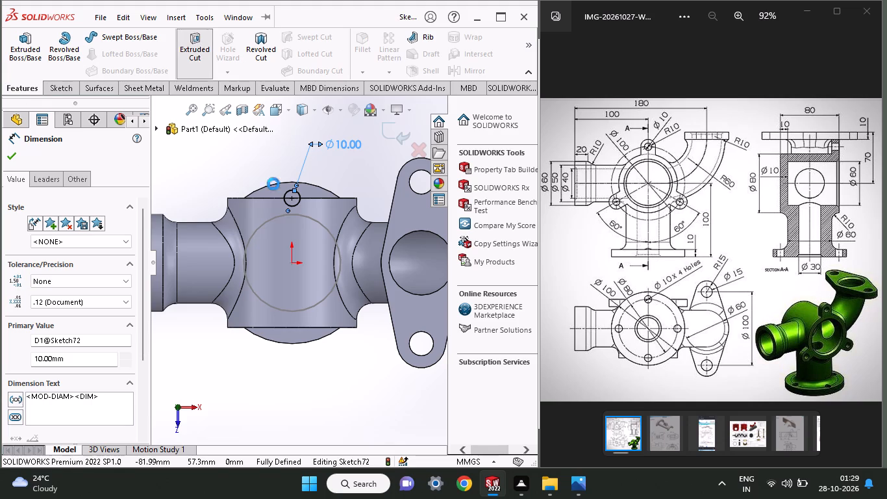
middle_click_drag(332, 181, 315, 225)
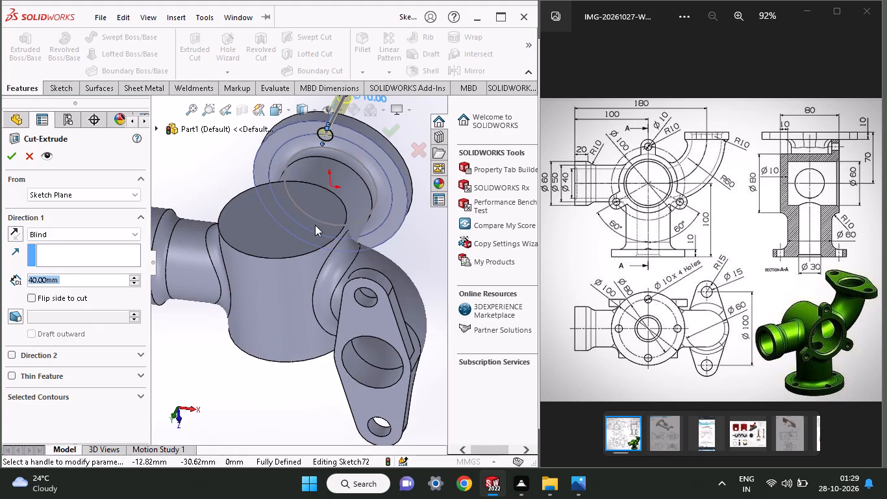
left_click(9, 158)
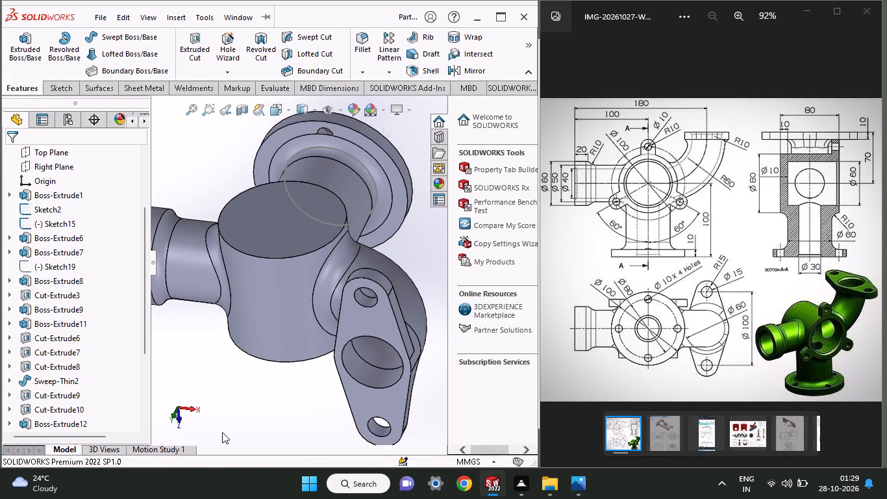
Start a sketch on the same flange face and draw a circle about 12 mm across opposite the first hole, 40 mm from the origin.
middle_click_drag(222, 421, 238, 394)
middle_click_drag(236, 365, 244, 314)
left_click(256, 408)
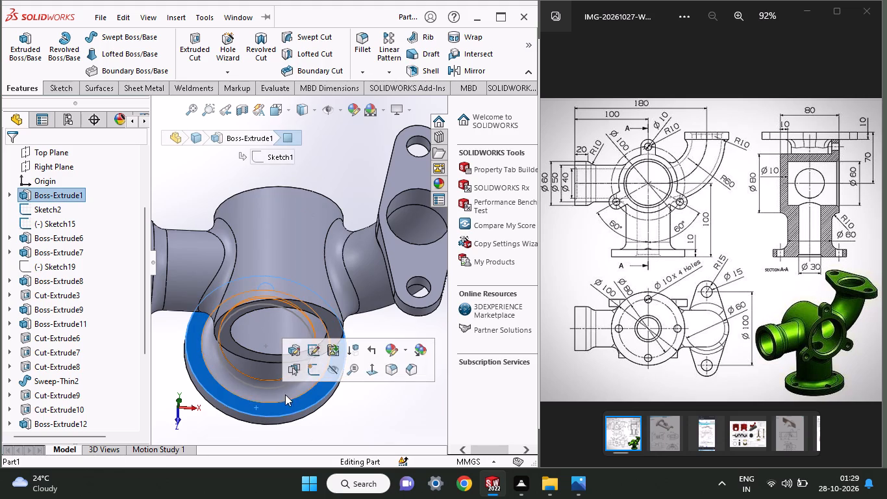
left_click(318, 374)
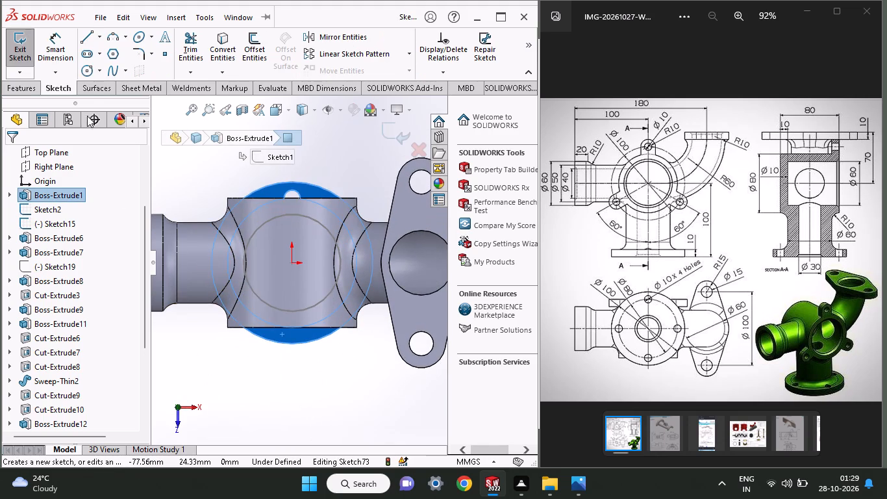
left_click(86, 66)
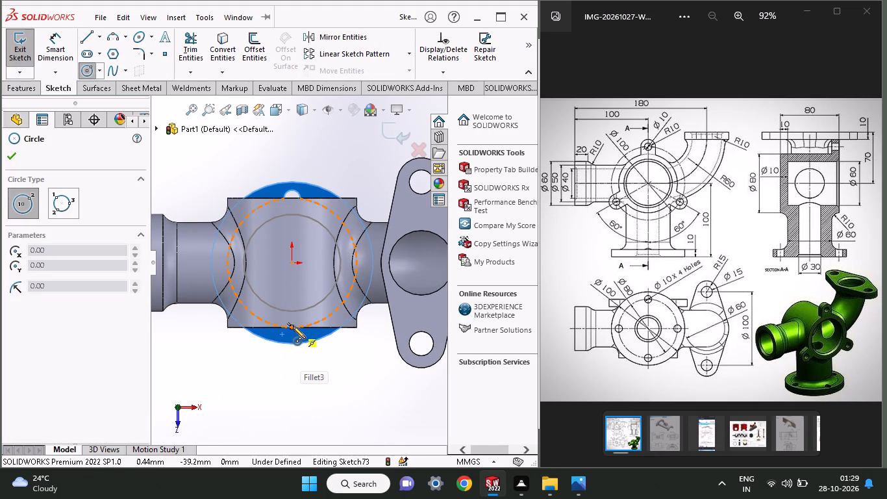
left_click(291, 326)
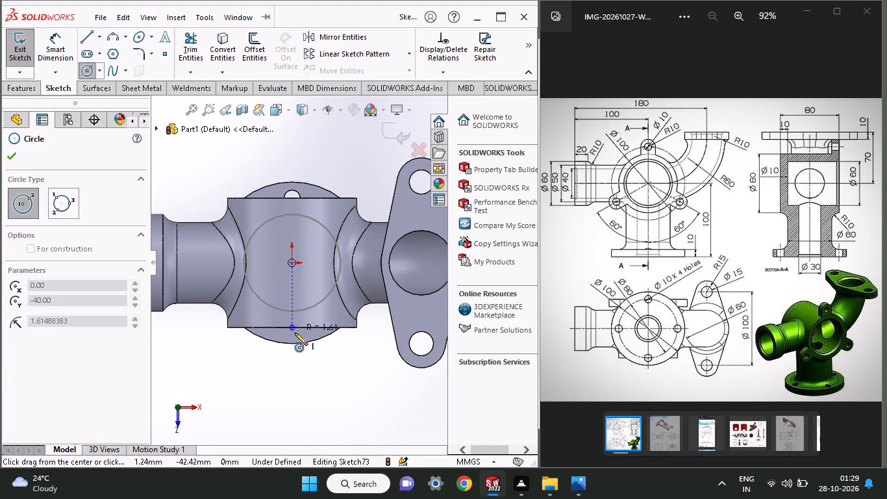
left_click(296, 337)
Dimension the second bolt-hole circle to a 10 mm diameter.
left_click(49, 51)
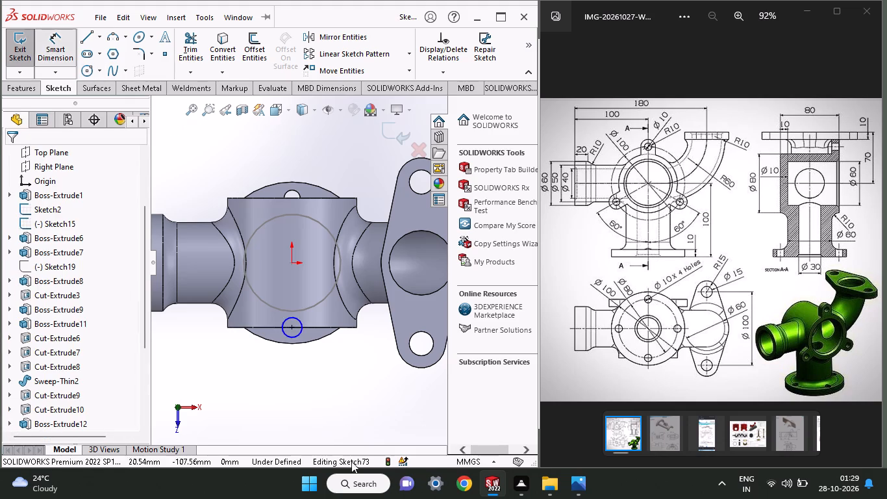
left_click(292, 338)
left_click_drag(260, 353, 263, 365)
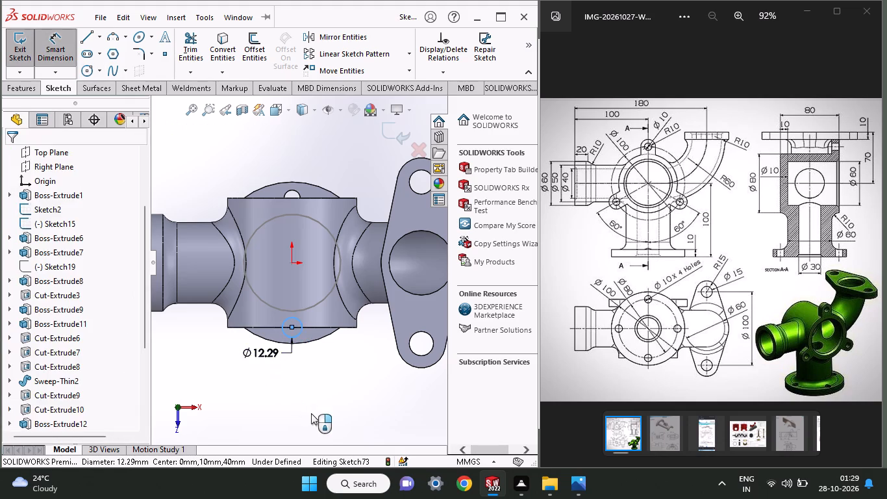
type("10")
key("Return")
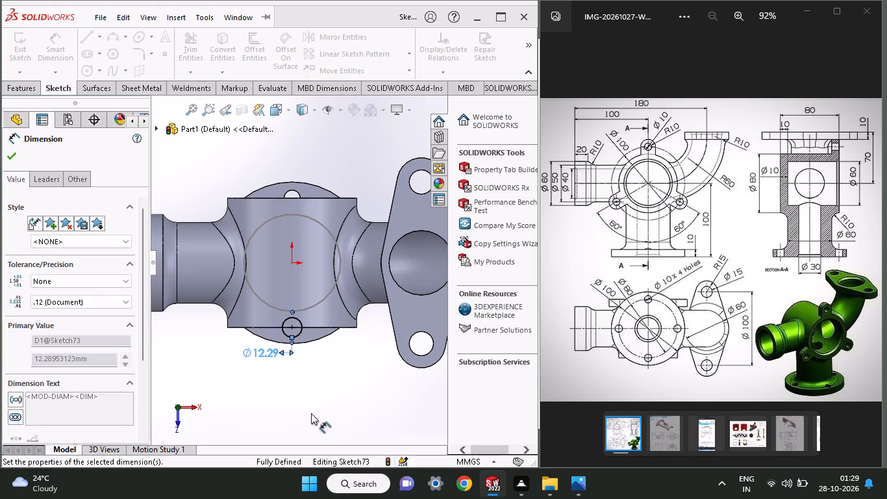
Cut-extrude the second 10 mm circle 40 mm in both directions through the round flange.
left_click(18, 89)
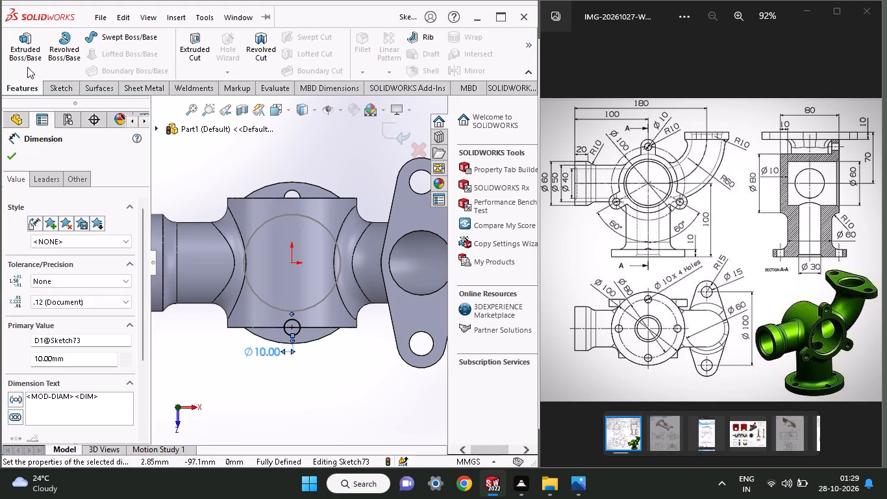
left_click(198, 66)
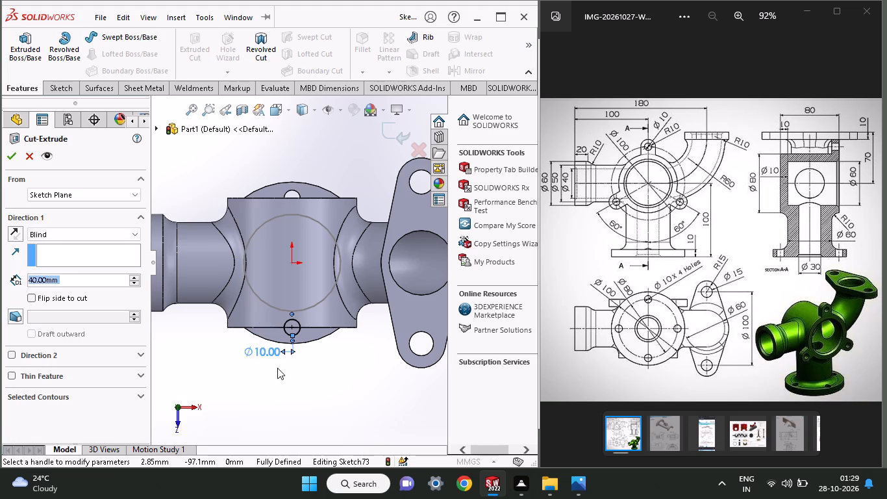
middle_click_drag(284, 385, 313, 323)
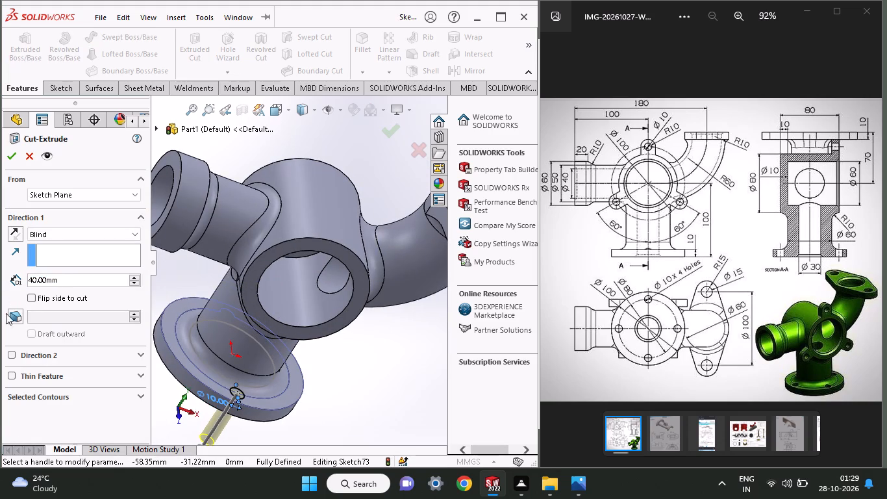
left_click(10, 352)
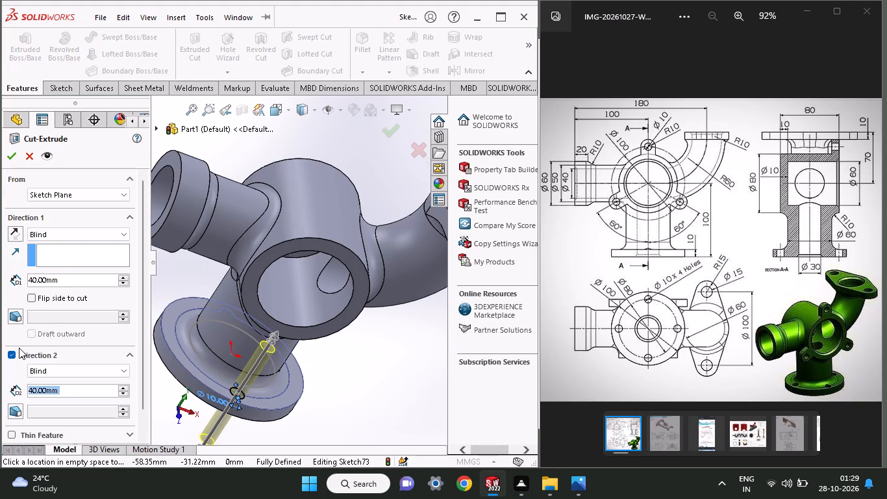
left_click(8, 152)
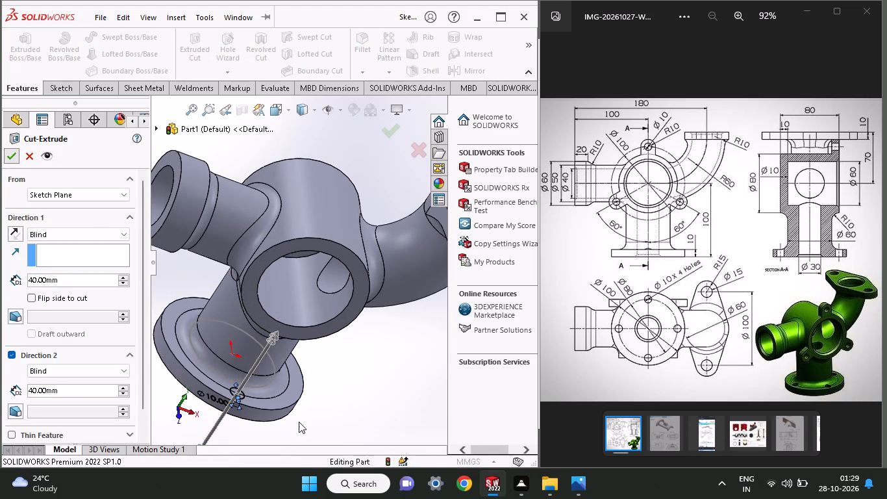
Start a sketch on the round flange face and draw a circle about 13 mm across beneath the straight side pipe, about 41 mm from the origin.
middle_click_drag(315, 384, 281, 459)
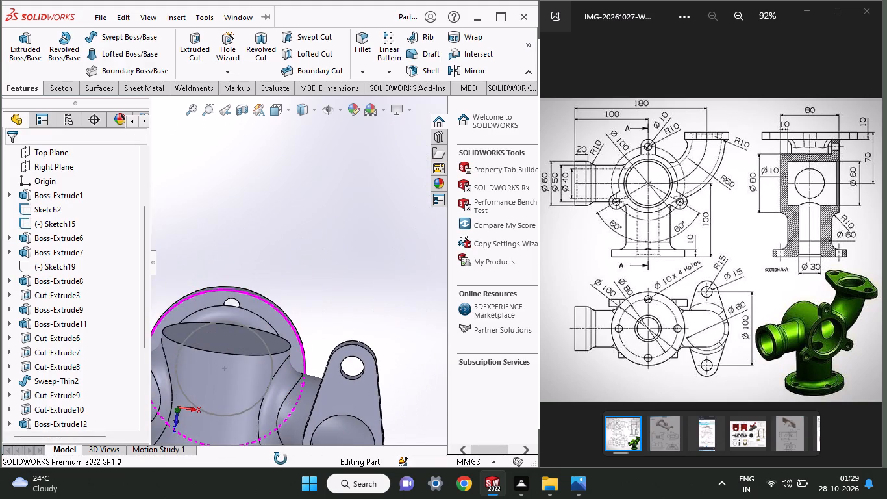
middle_click_drag(281, 459, 278, 422)
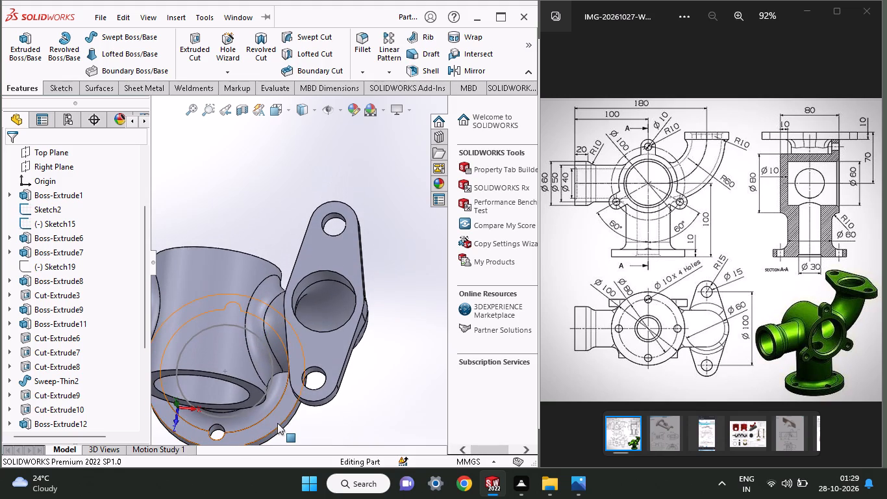
left_click(284, 398)
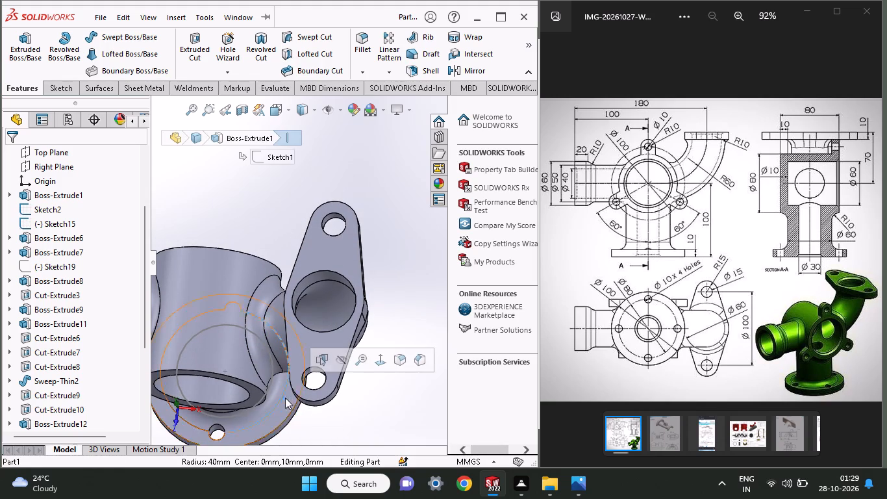
left_click(372, 402)
left_click(274, 421)
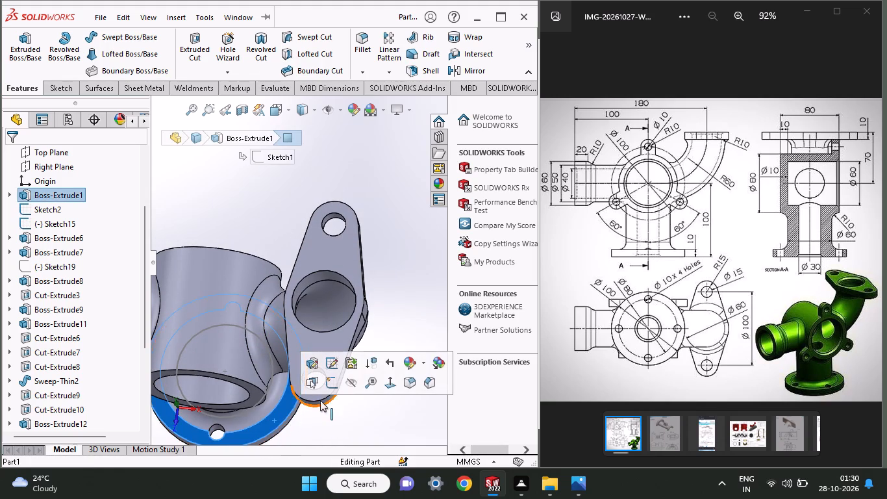
left_click(334, 387)
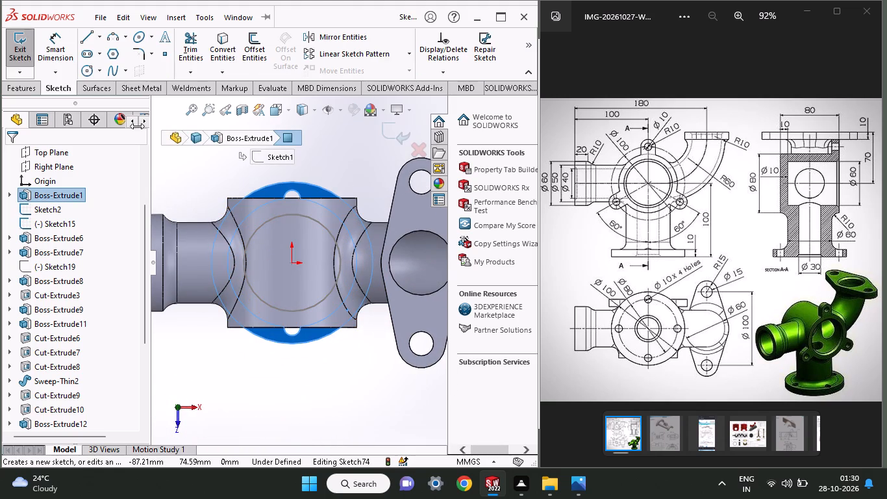
left_click(84, 69)
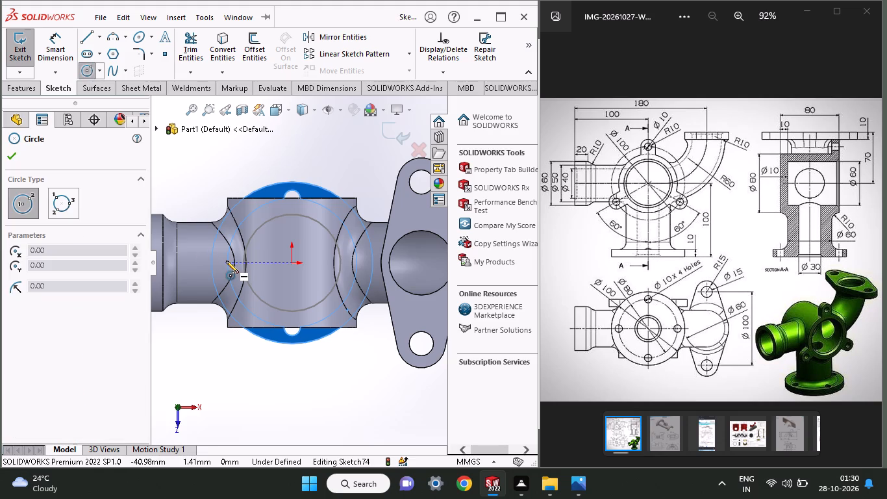
left_click(227, 263)
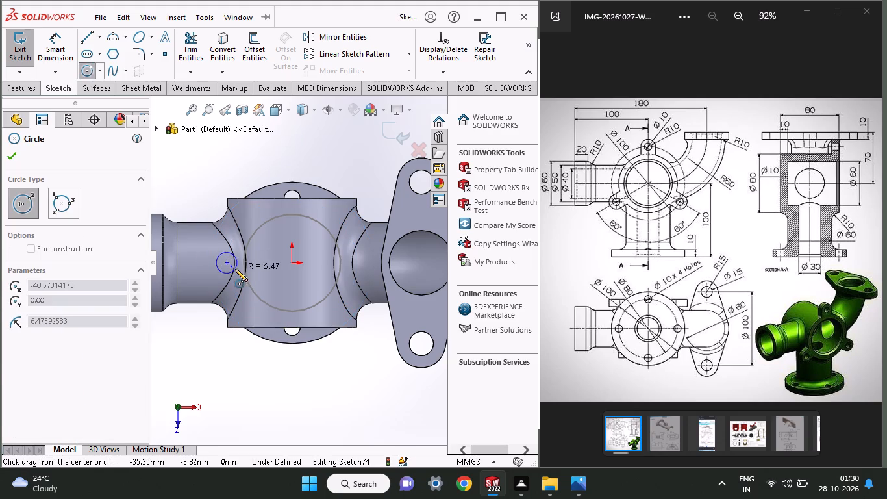
left_click(235, 269)
Dimension the third bolt-hole circle to a 10 mm diameter.
left_click(53, 57)
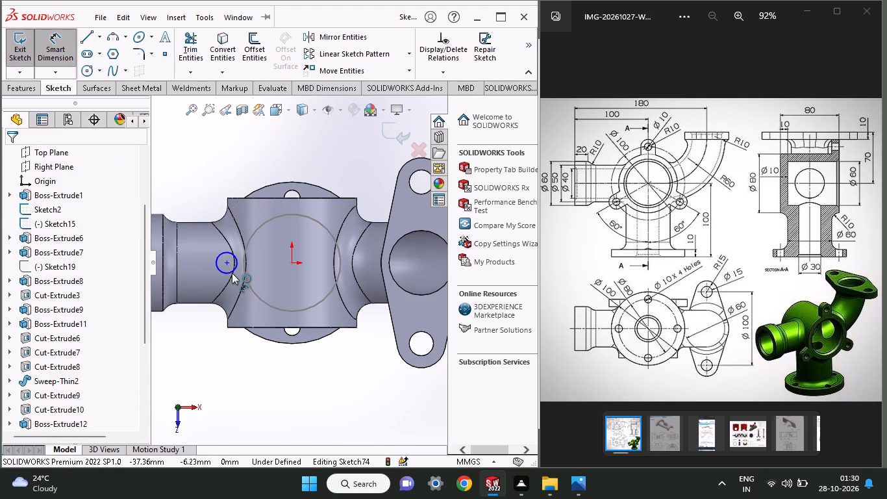
left_click(232, 273)
left_click(201, 329)
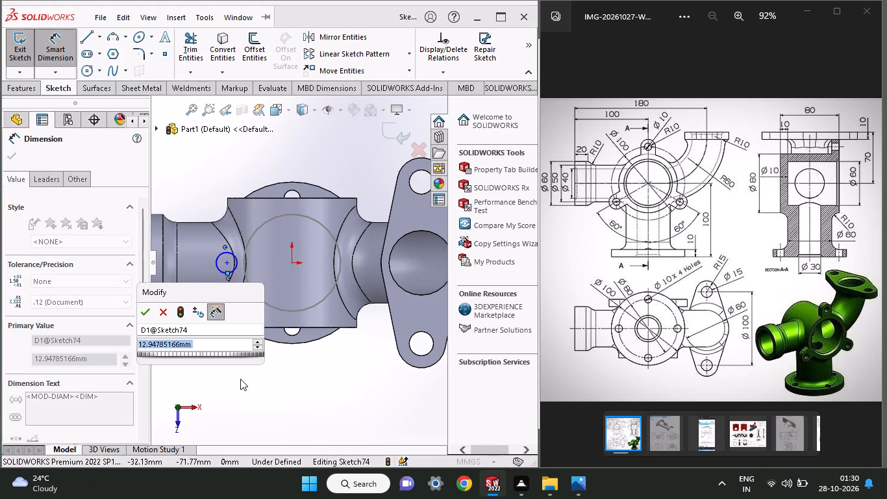
type("10")
key("Return")
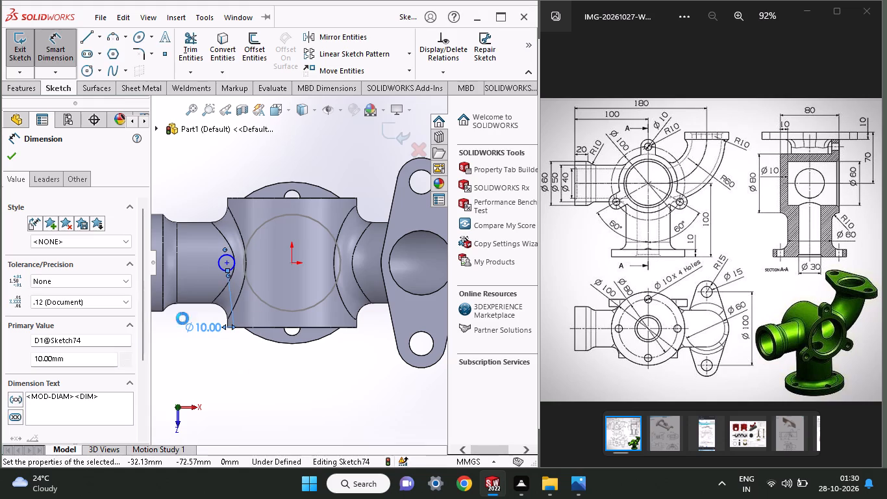
Cut-extrude the third 10 mm circle 40 mm in both directions through the round flange.
left_click(26, 89)
left_click(192, 73)
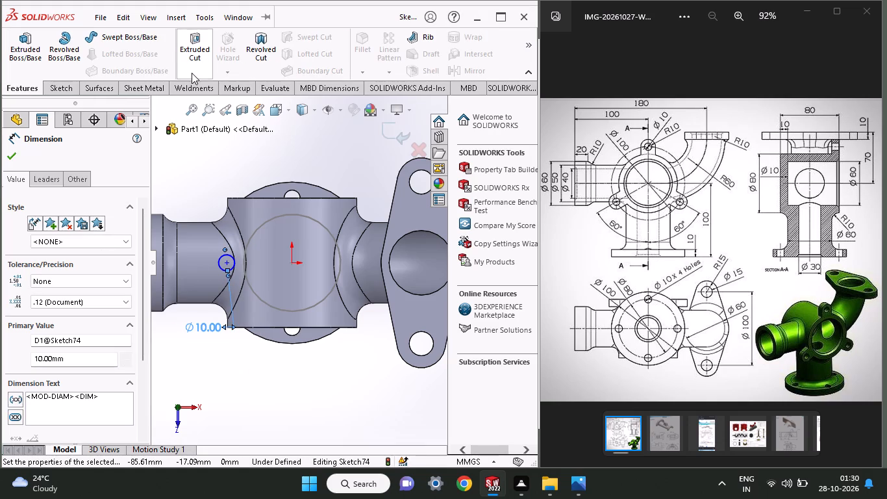
middle_click_drag(229, 346, 249, 261)
left_click(14, 357)
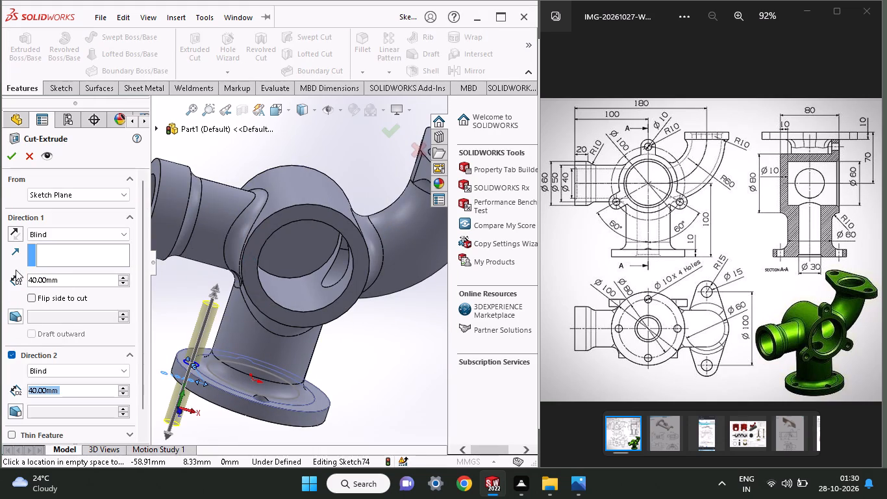
left_click(5, 153)
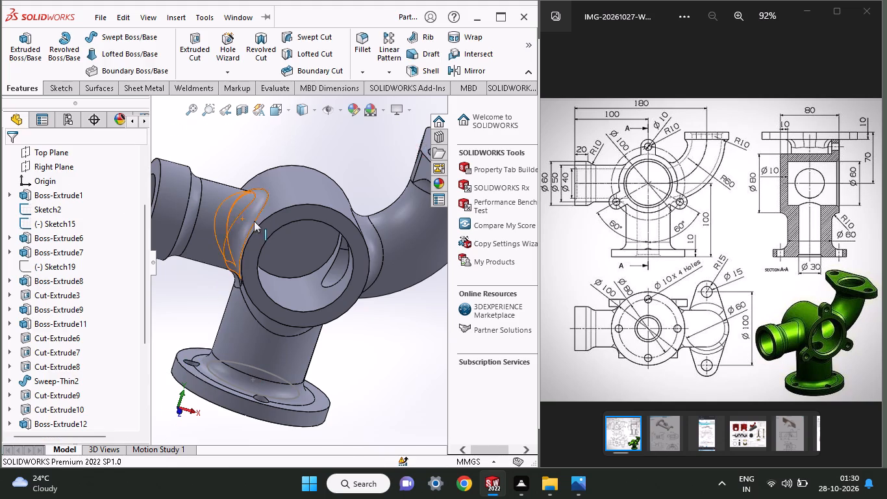
Start another sketch on the flange face and draw a small circle over the existing rear bolt hole, centred 40 mm from the origin.
middle_click_drag(320, 153, 284, 257)
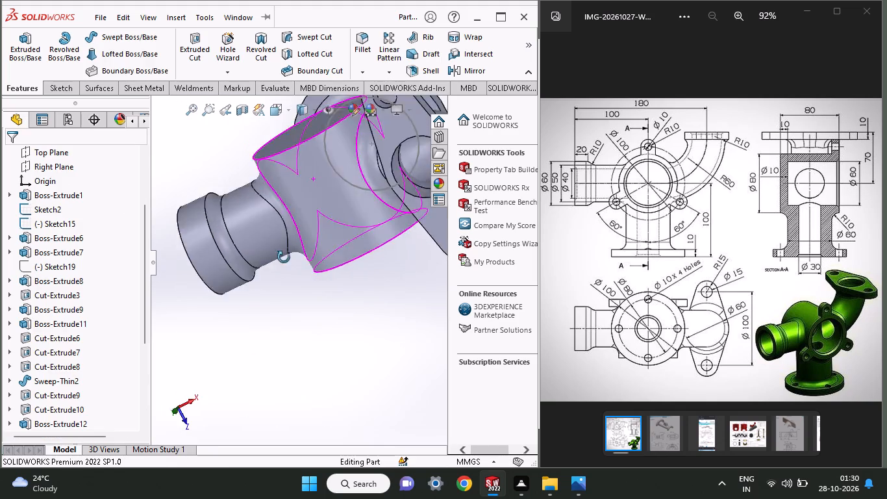
middle_click_drag(284, 257, 263, 273)
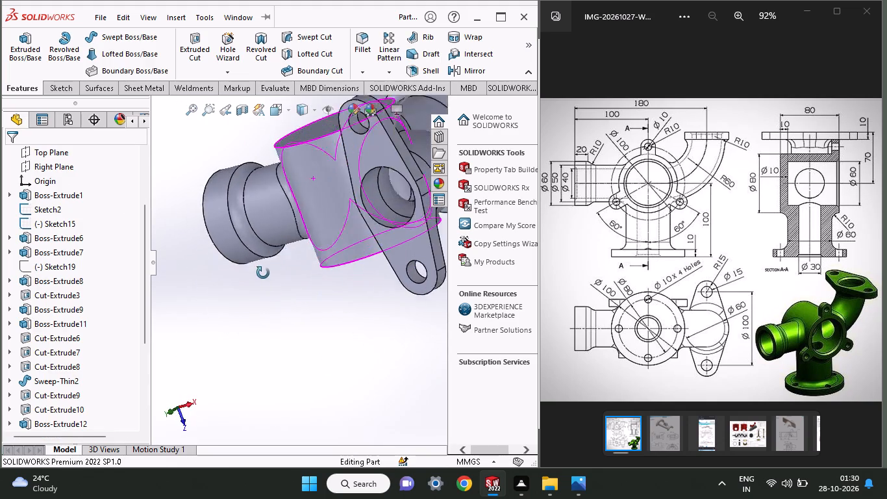
middle_click_drag(263, 273, 273, 173)
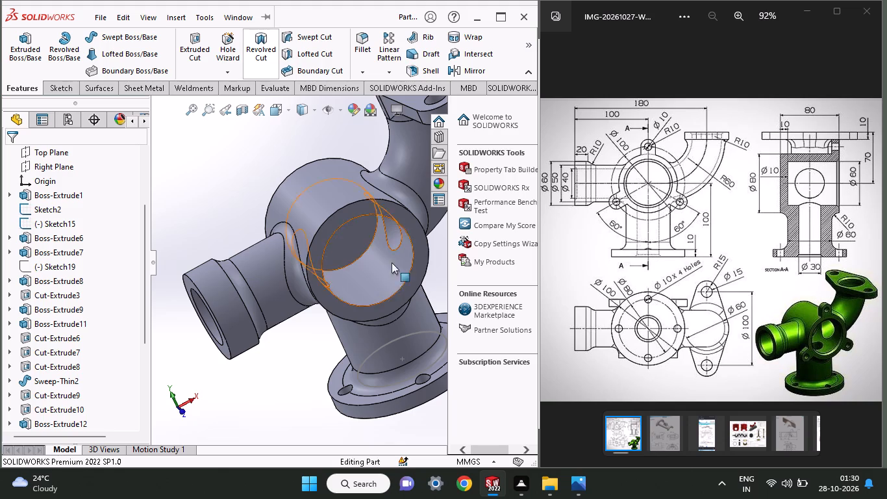
middle_click_drag(300, 346, 270, 455)
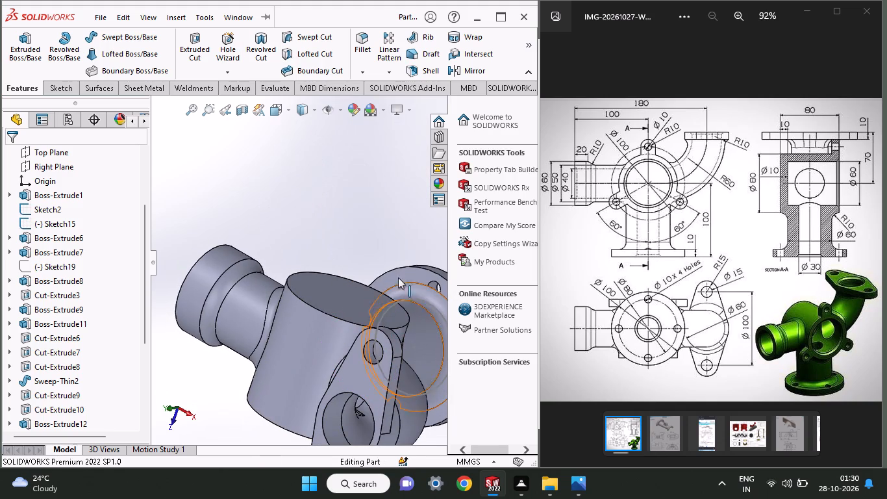
left_click(402, 274)
left_click(456, 238)
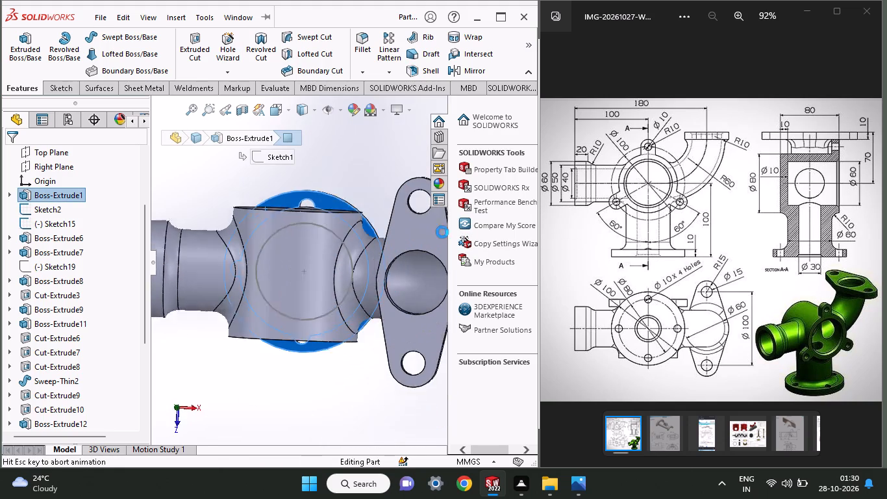
left_click(84, 73)
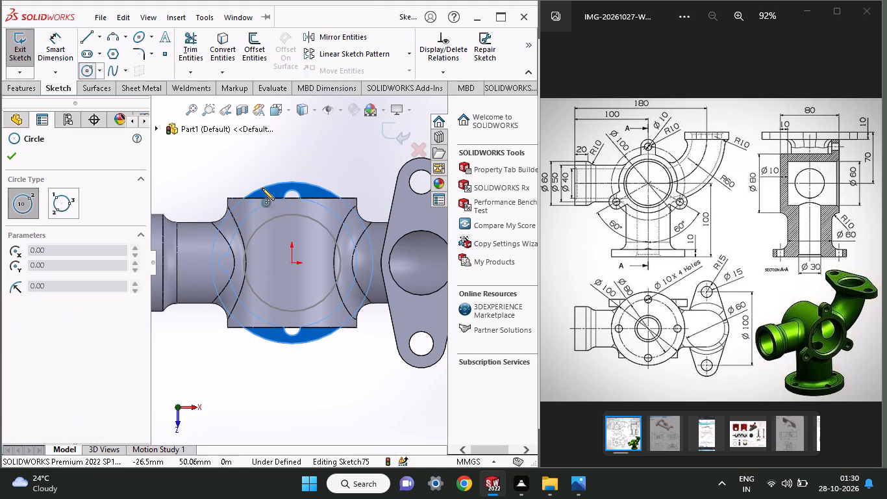
left_click(292, 197)
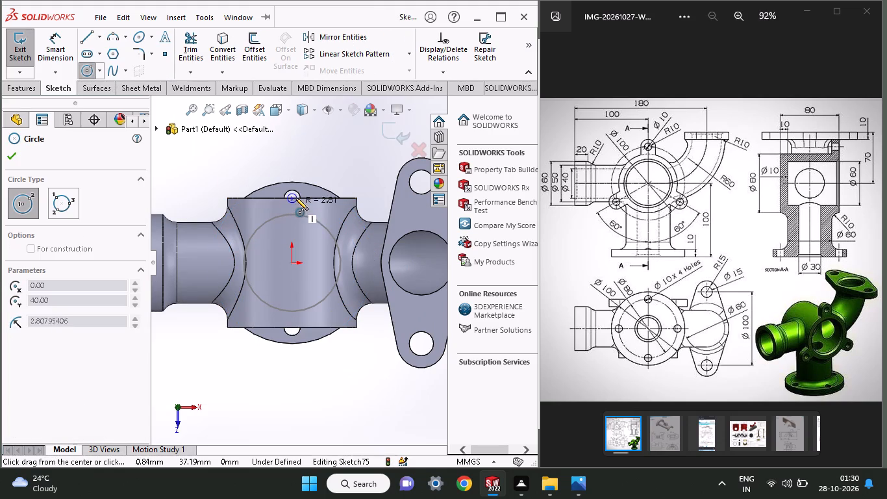
left_click(297, 193)
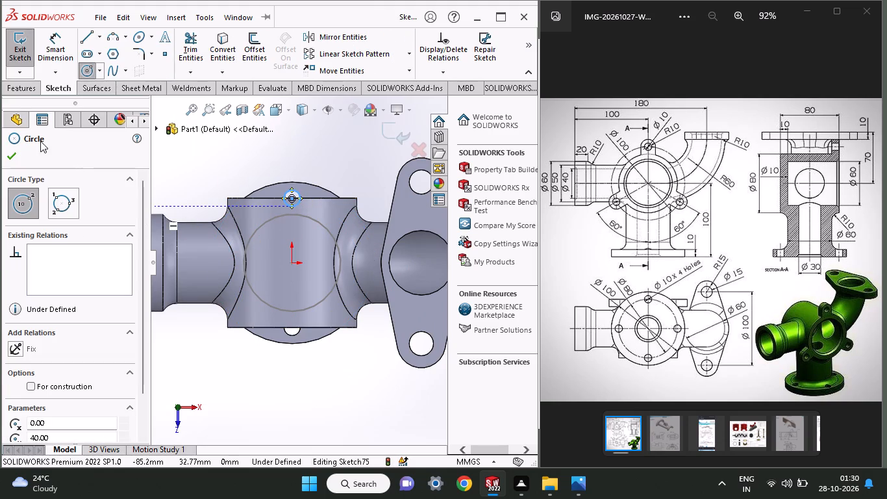
Cut-extrude the small circle at the rear bolt hole 40 mm in both directions.
left_click(29, 90)
left_click(182, 64)
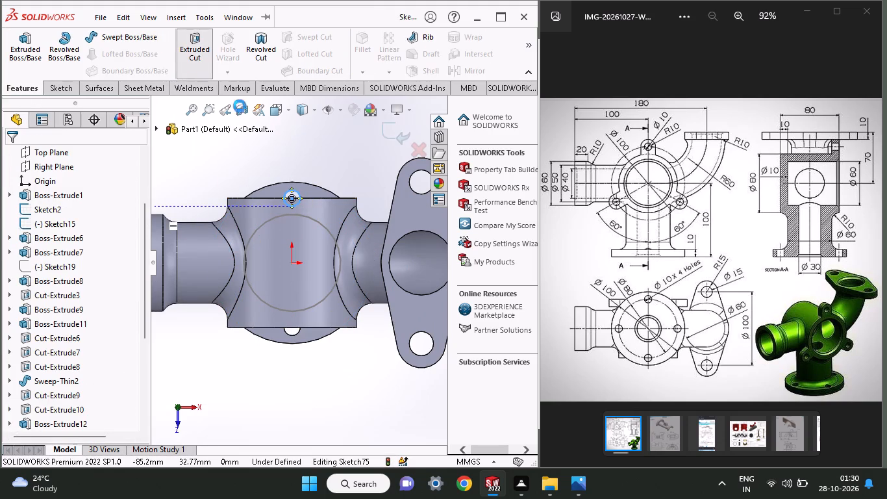
middle_click_drag(329, 170, 326, 215)
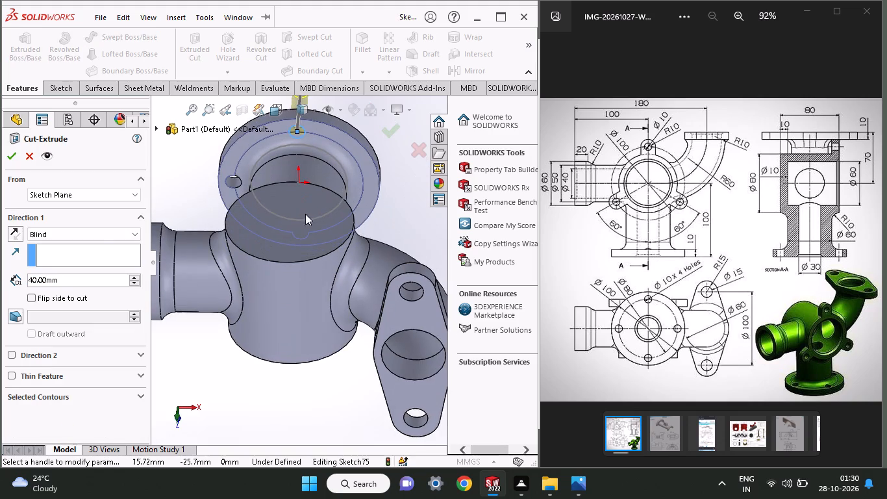
left_click(13, 353)
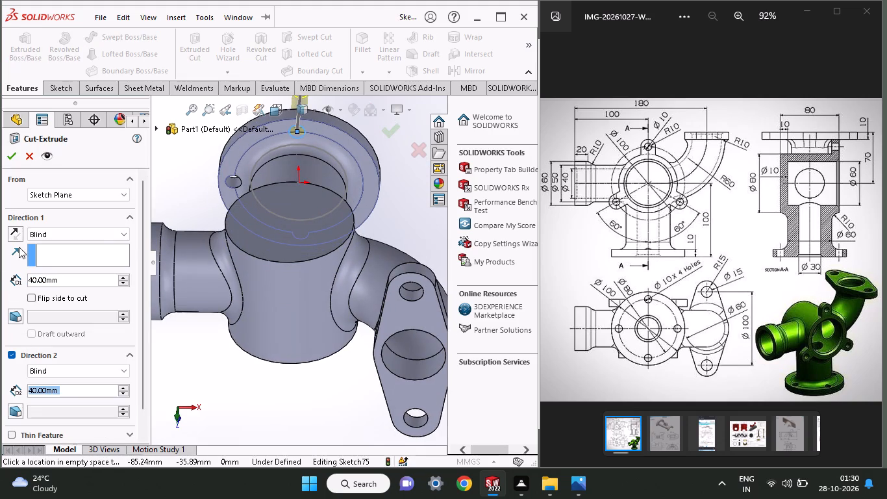
left_click(12, 163)
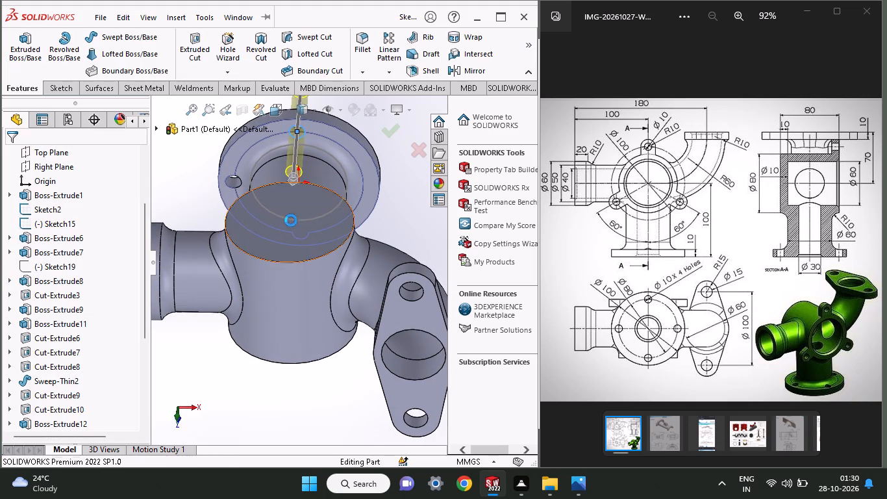
Start a sketch on the flange face and draw a circle about 12 mm across beneath the curved elbow, about 39 mm from the origin.
middle_click_drag(381, 197, 375, 195)
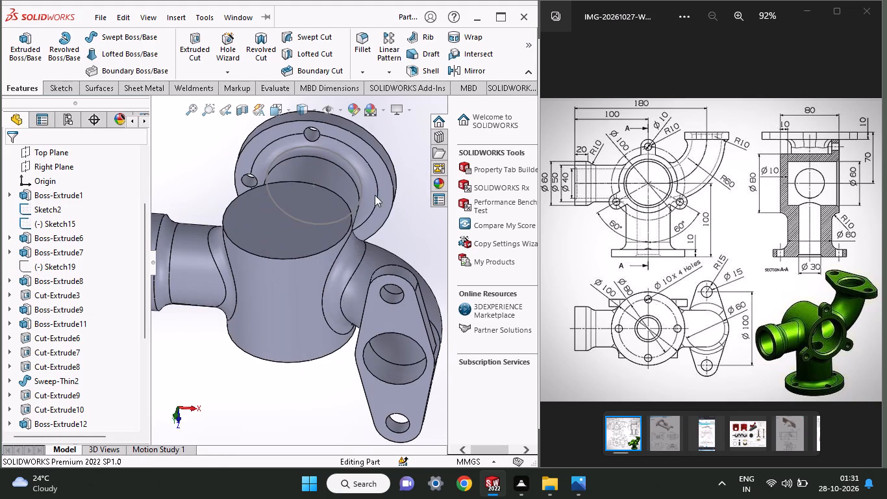
left_click(379, 172)
left_click(435, 133)
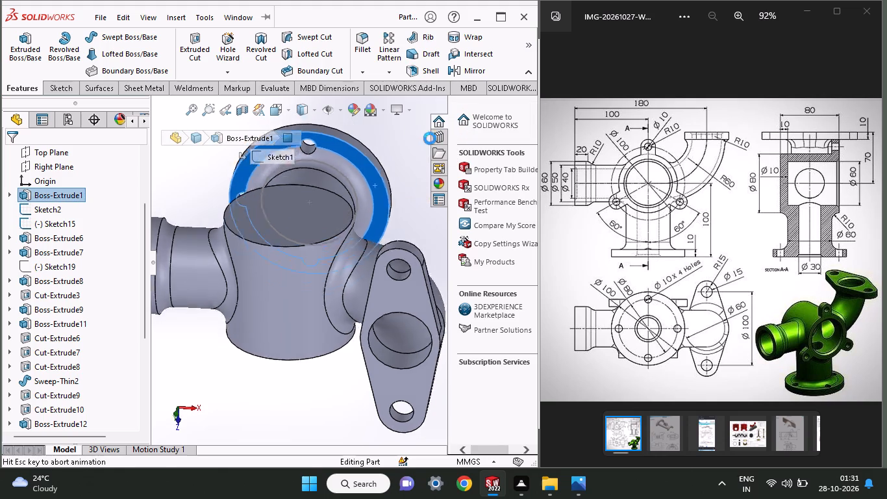
left_click(88, 66)
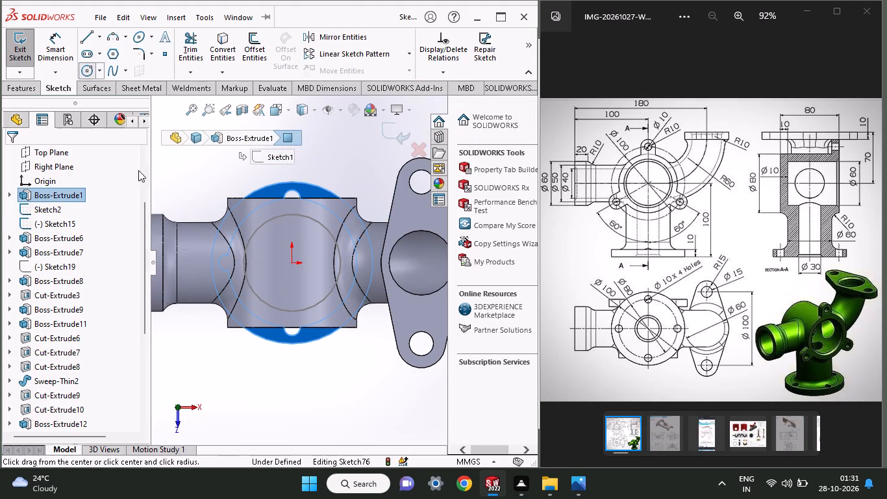
left_click(356, 261)
left_click(364, 268)
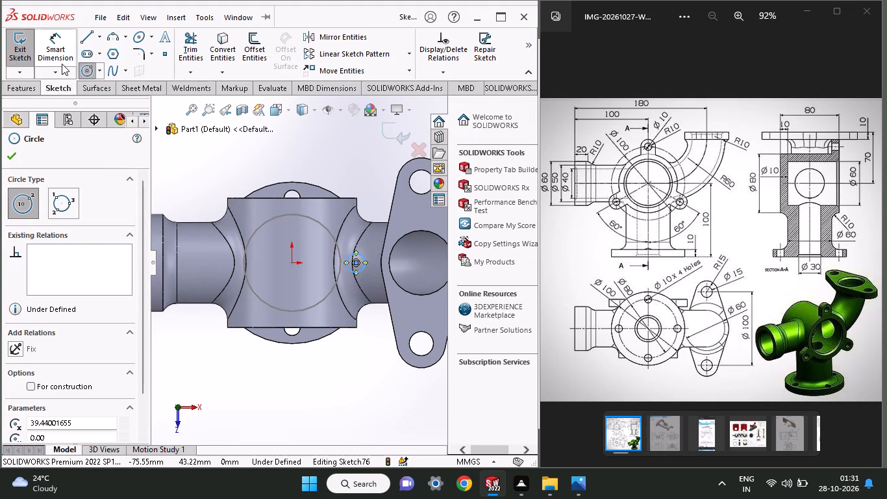
Dimension the bolt-hole circle on the elbow side to a 10 mm diameter.
left_click(66, 49)
left_click(357, 275)
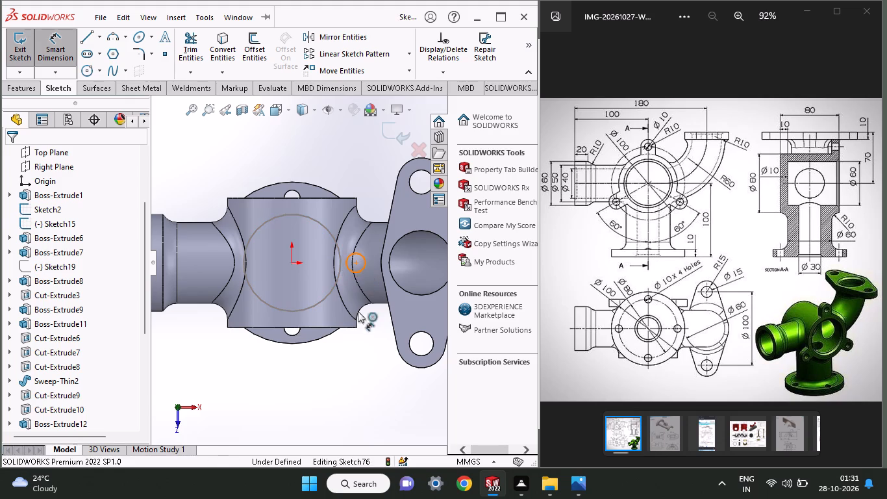
left_click(360, 350)
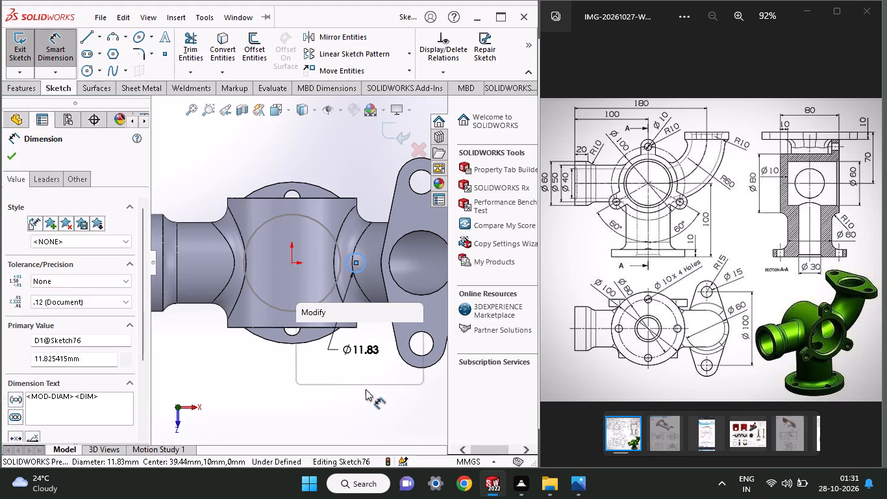
type("10")
key("Return")
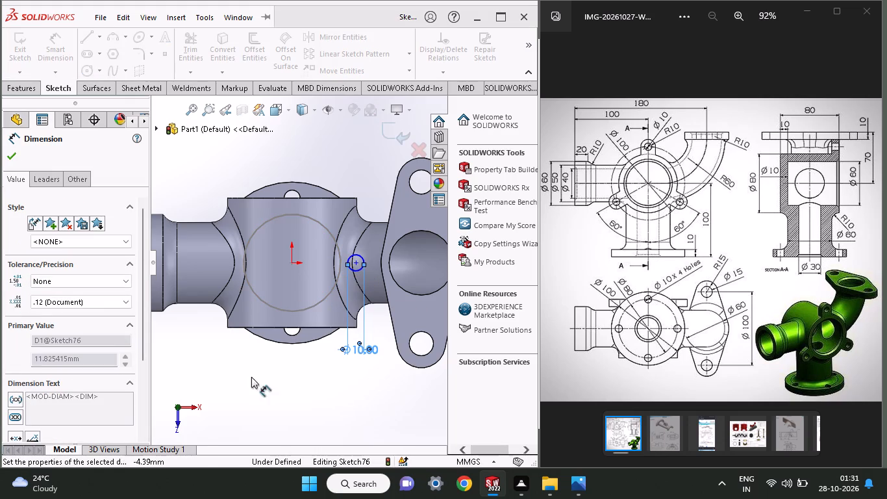
left_click(13, 153)
Cut-extrude the 10 mm bolt-hole circle on the elbow side of the base flange 40 mm in both directions.
left_click(34, 86)
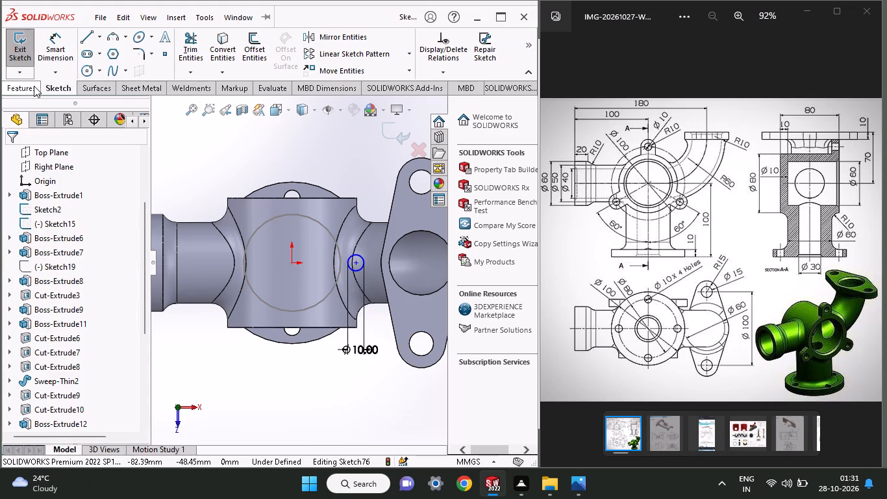
left_click(192, 46)
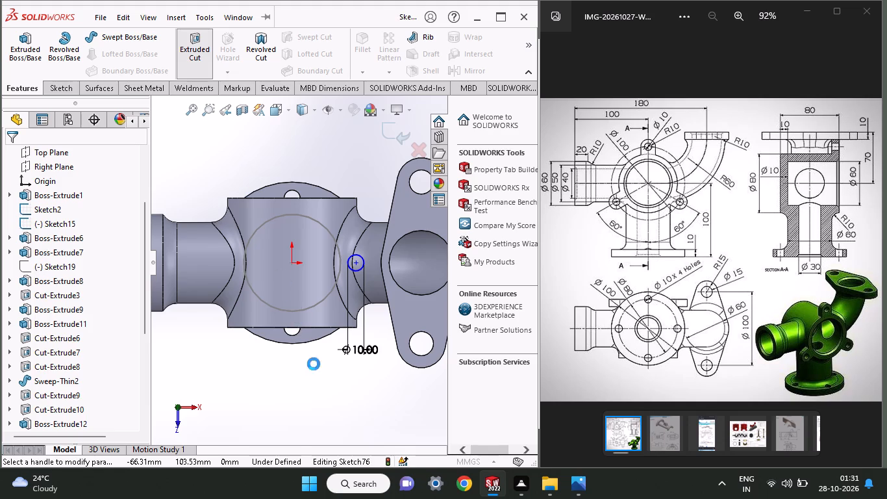
middle_click_drag(271, 362, 282, 277)
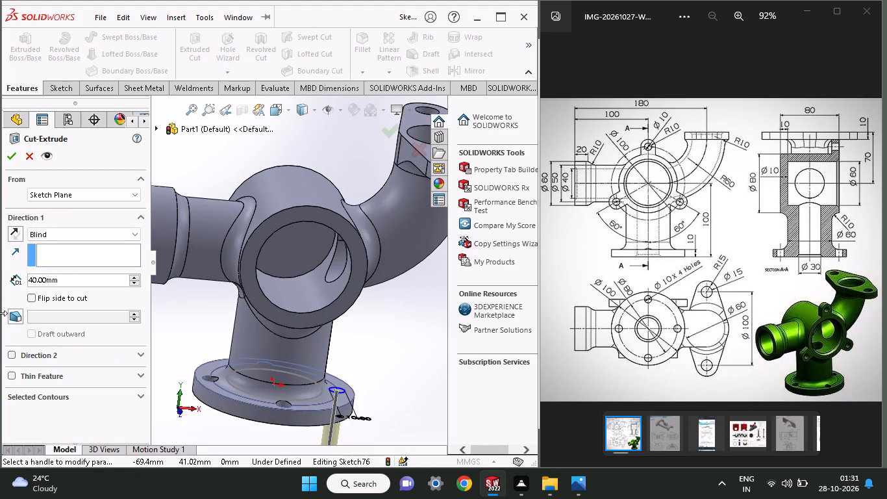
left_click(7, 353)
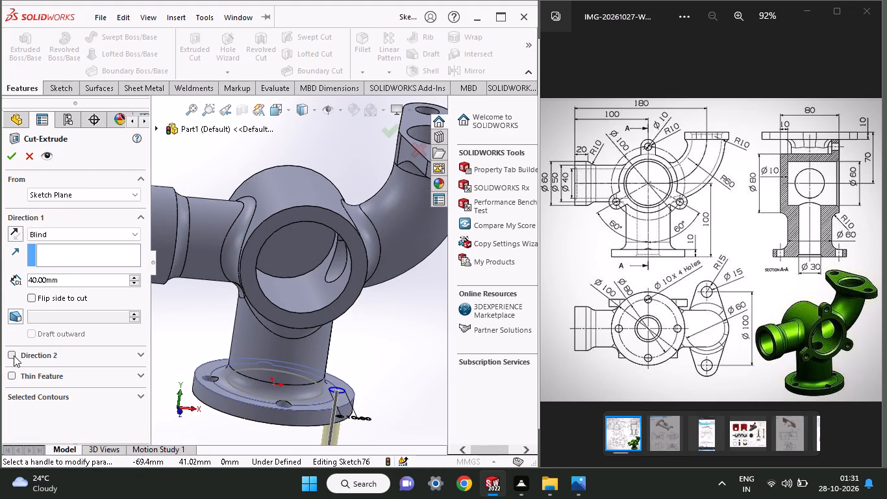
left_click(14, 355)
left_click(14, 159)
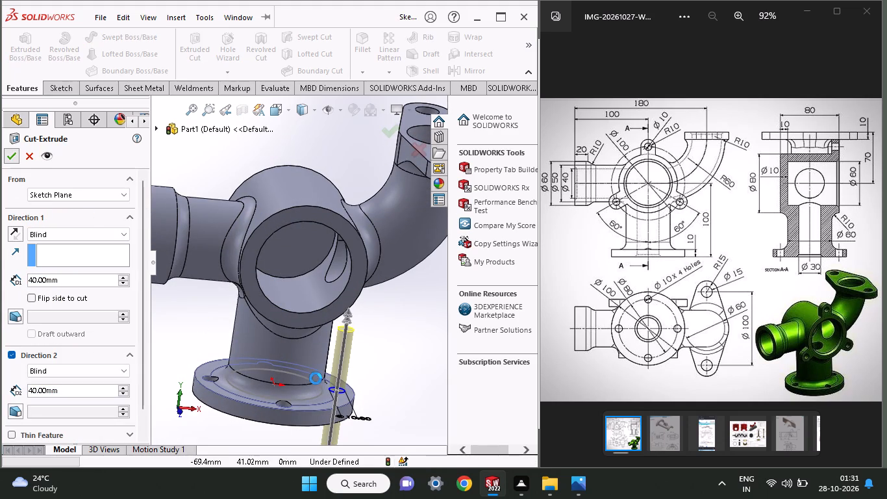
Fillet the edge where the curved elbow meets the underside of its two-hole flange with a 10 mm radius.
middle_click_drag(391, 374, 369, 415)
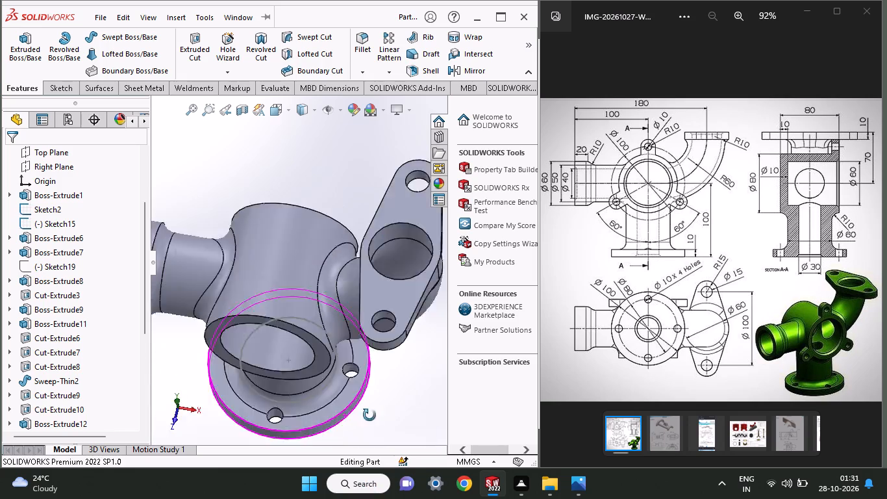
middle_click_drag(369, 415, 345, 404)
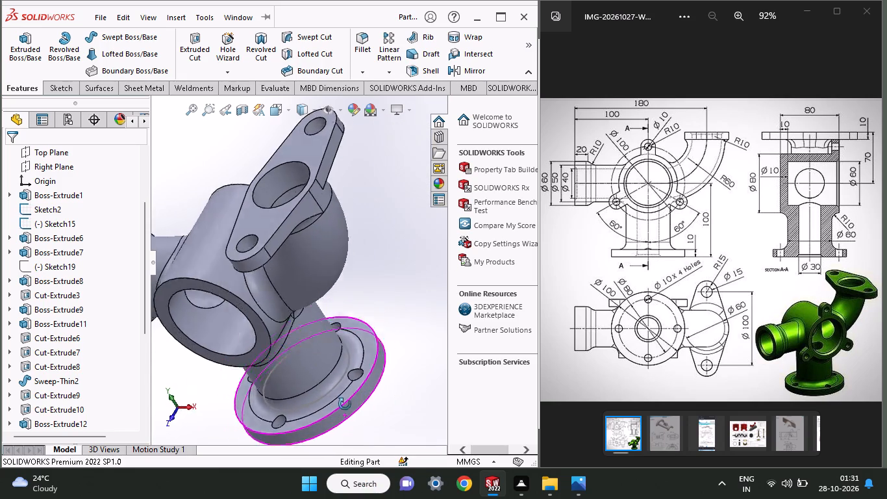
middle_click_drag(345, 404, 437, 388)
middle_click_drag(415, 390, 366, 405)
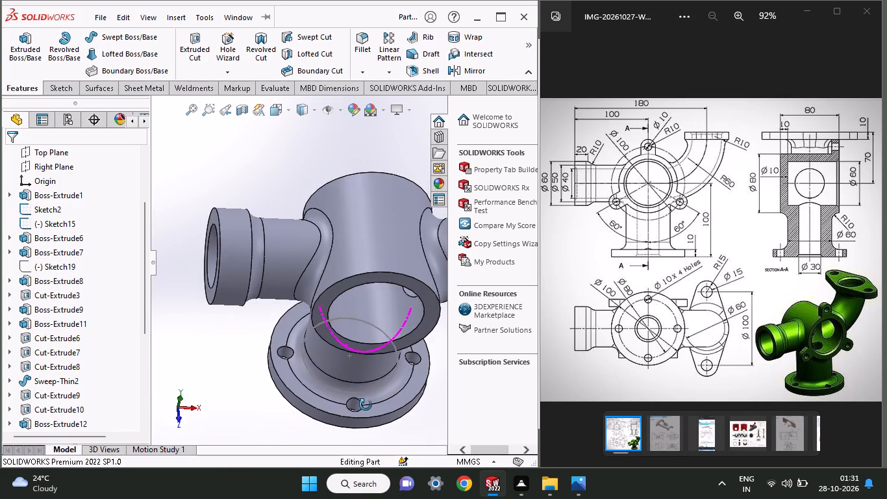
middle_click_drag(366, 405, 243, 345)
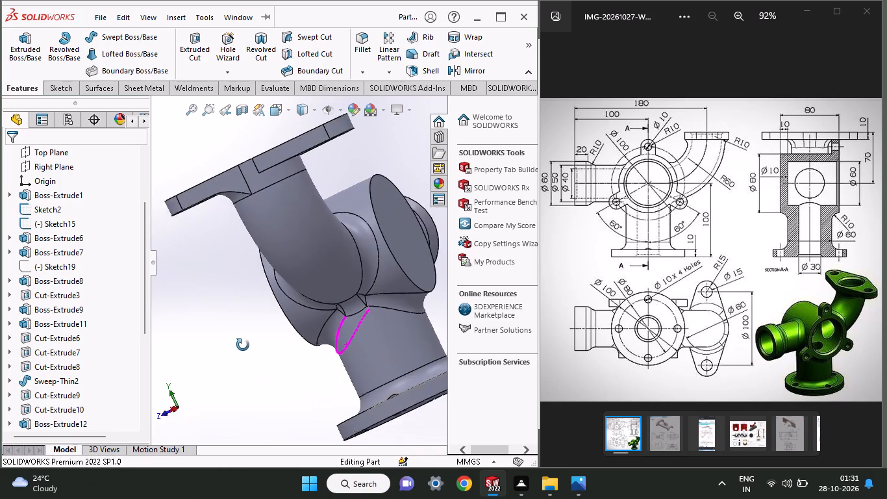
middle_click_drag(243, 345, 214, 331)
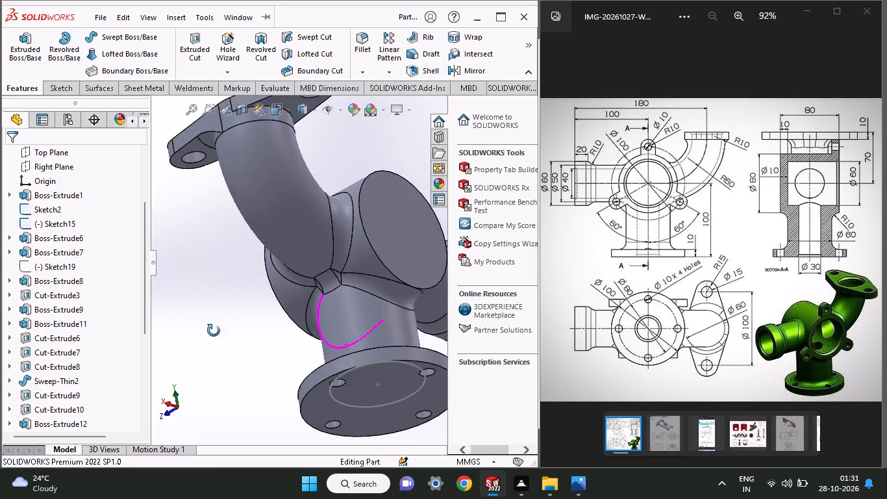
middle_click_drag(214, 331, 199, 328)
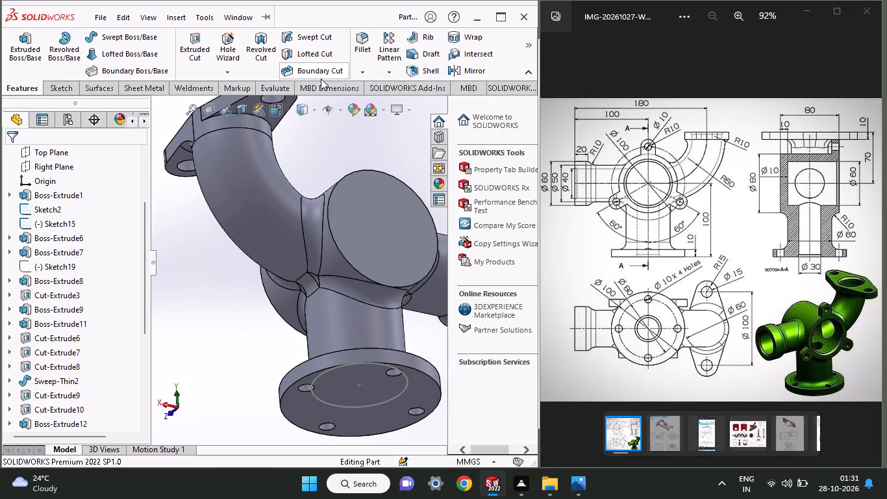
left_click(359, 51)
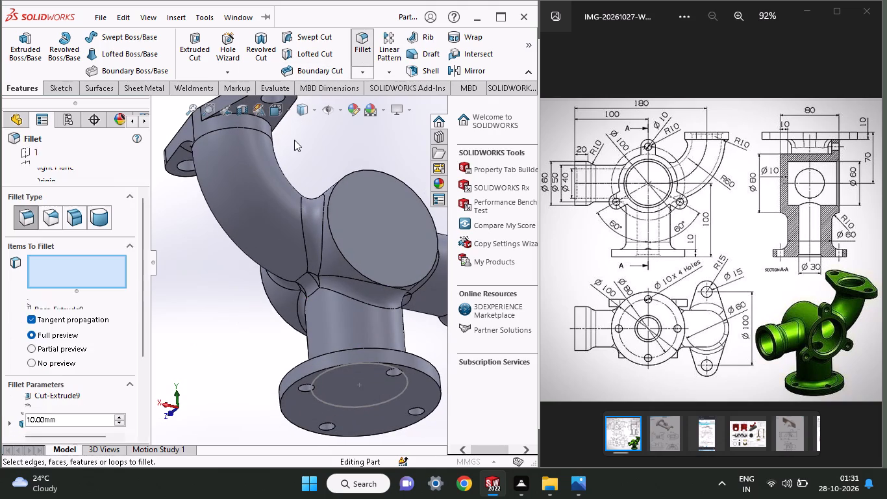
middle_click_drag(294, 140, 109, 232)
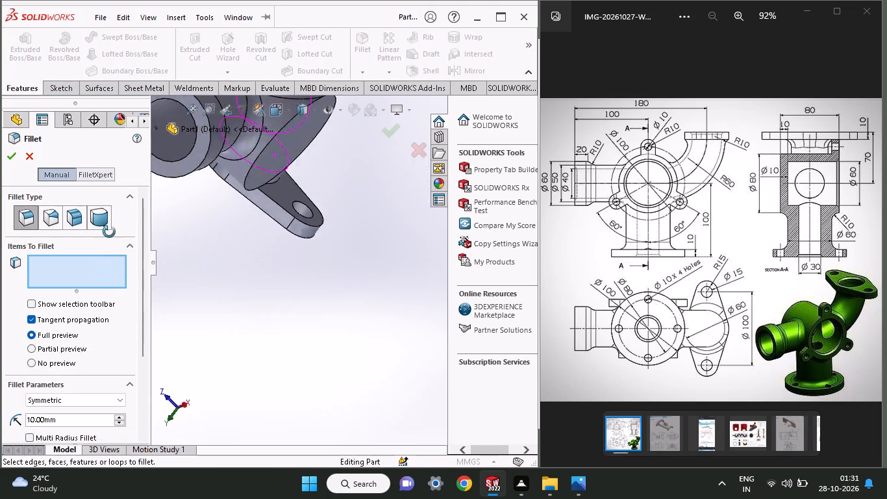
middle_click_drag(109, 232, 115, 217)
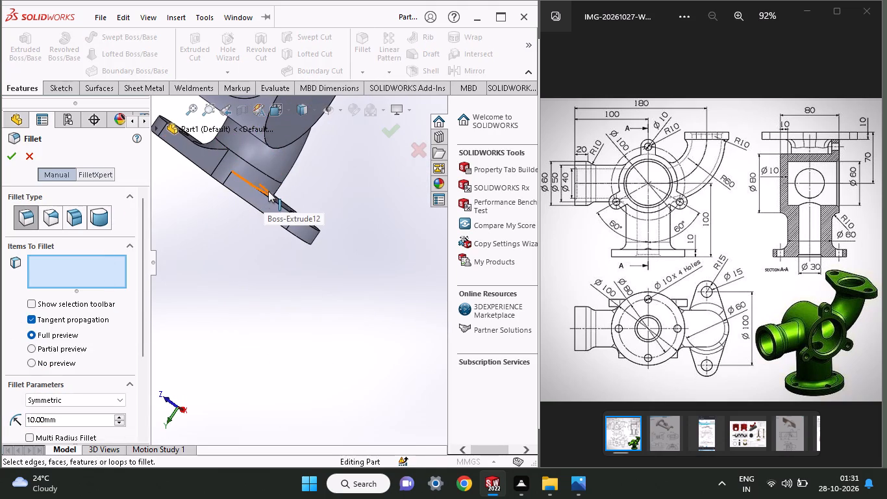
middle_click_drag(289, 198, 277, 216)
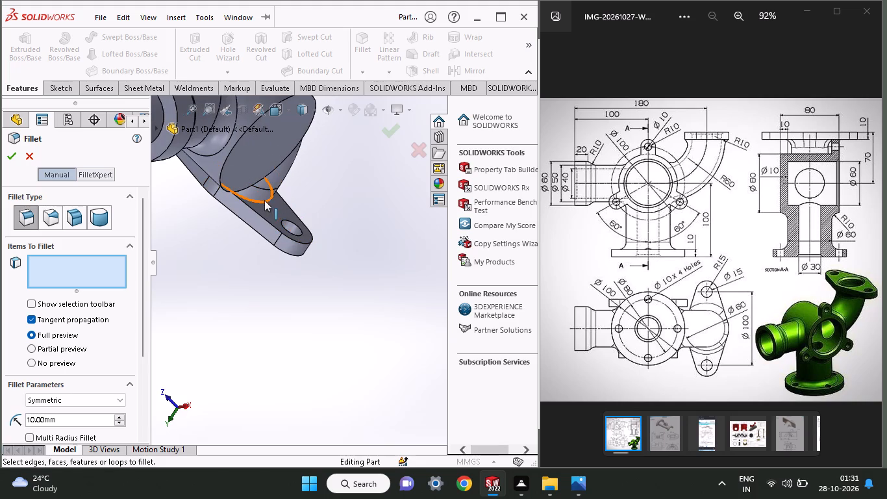
left_click(264, 200)
left_click(6, 160)
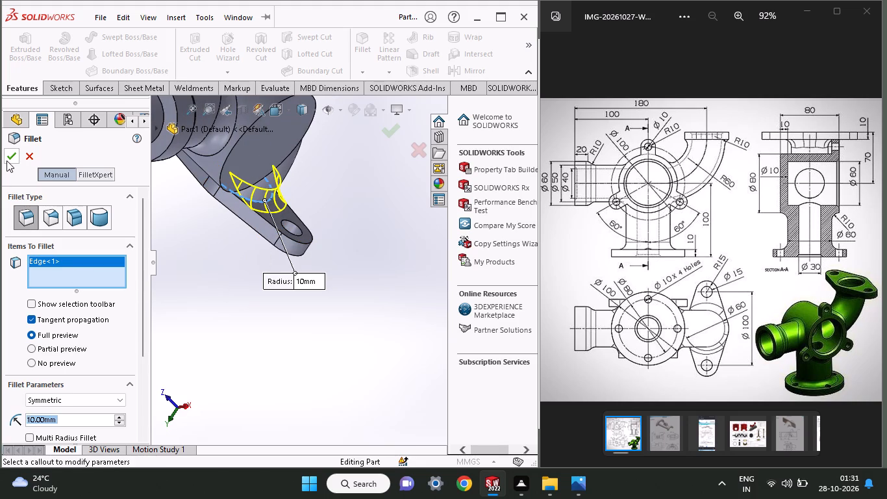
Examine the filleted elbow flange and the whole fitting from several angles.
middle_click_drag(255, 377, 277, 310)
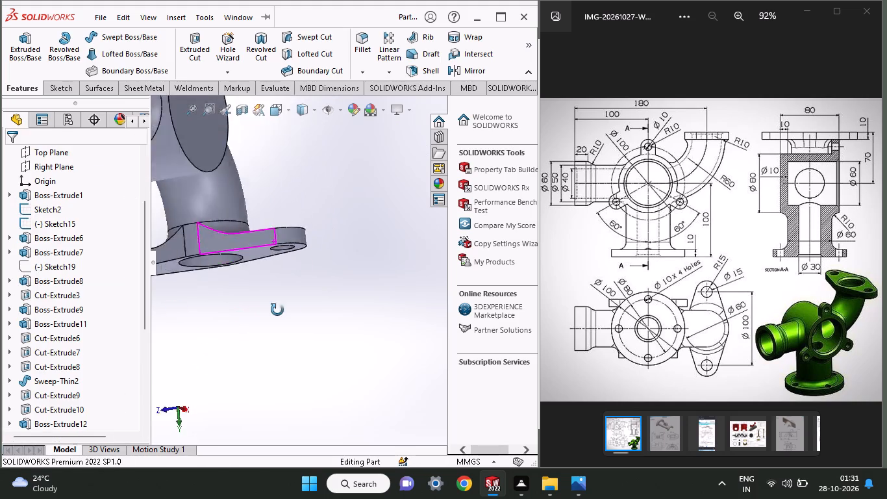
middle_click_drag(277, 310, 307, 320)
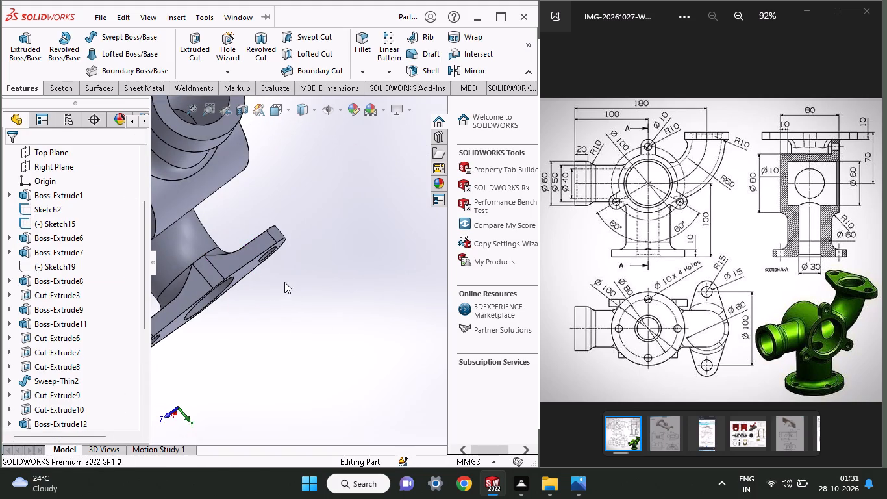
middle_click_drag(223, 379, 201, 372)
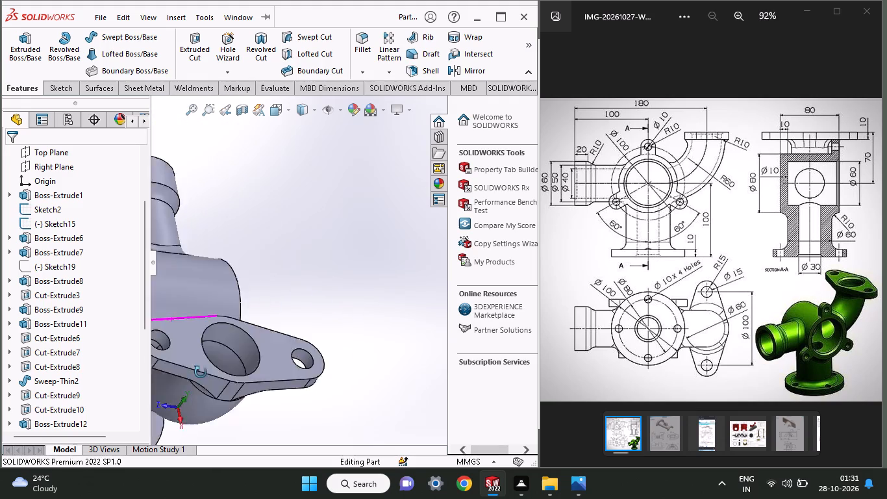
middle_click_drag(201, 372, 225, 249)
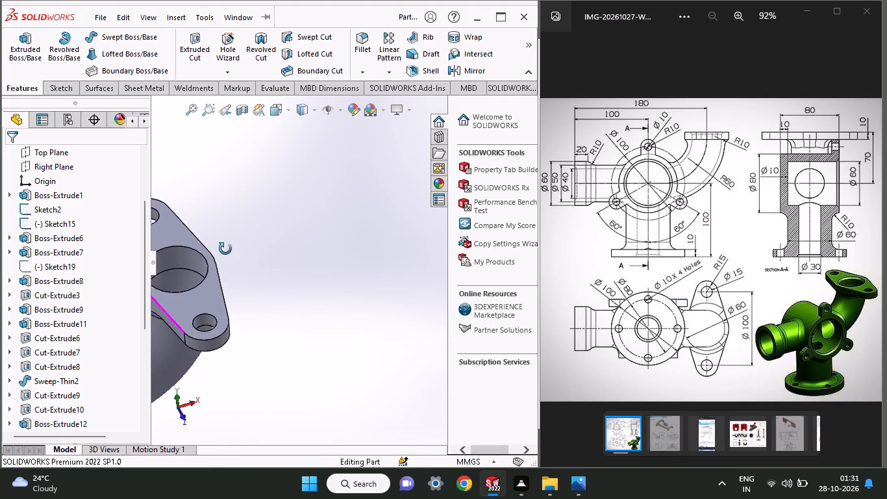
middle_click_drag(225, 249, 234, 249)
scroll(234, 249, "right", 1)
scroll(234, 249, "up", 4, "ctrl")
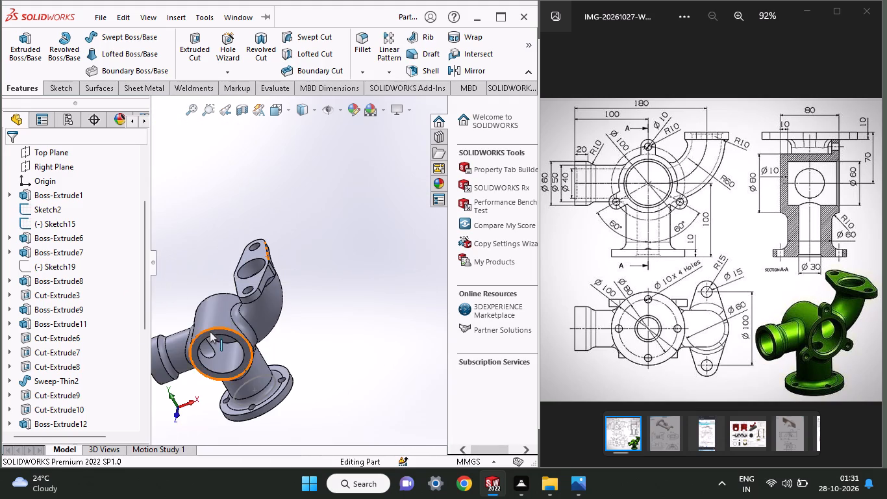
scroll(210, 331, "up", 4, "ctrl")
scroll(210, 331, "down", 5, "ctrl")
Start a sketch on the front port's ring face and draw a circle about 117 mm across, concentric with the port.
middle_click_drag(295, 323, 363, 352)
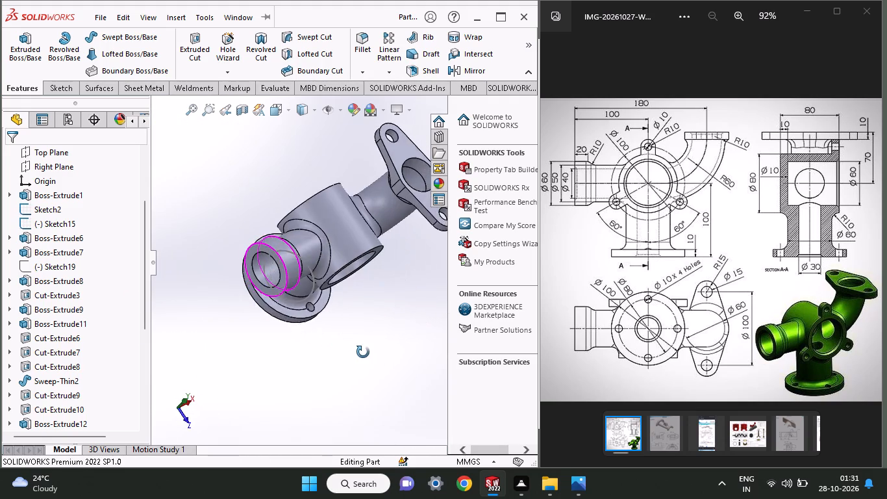
middle_click_drag(363, 352, 345, 346)
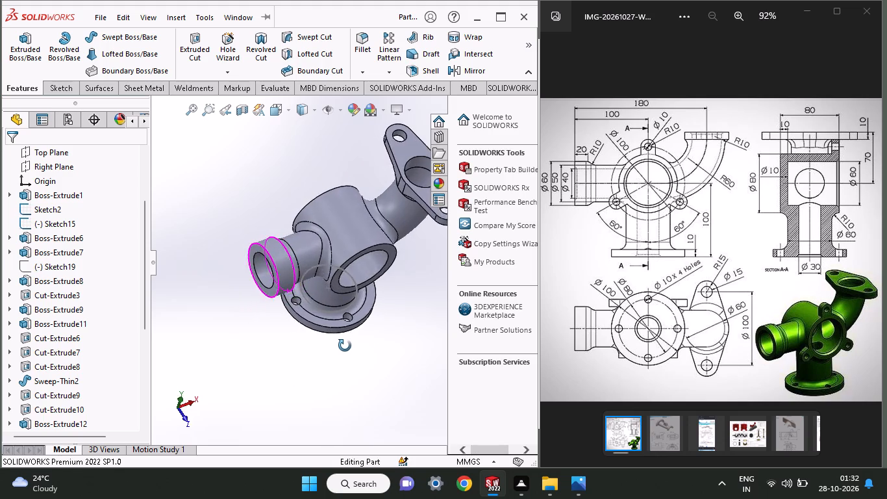
middle_click_drag(345, 346, 323, 318)
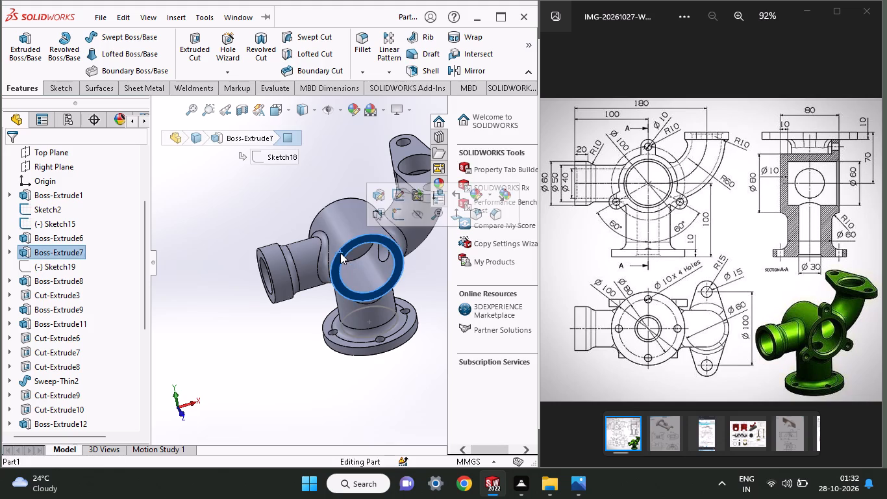
left_click(400, 210)
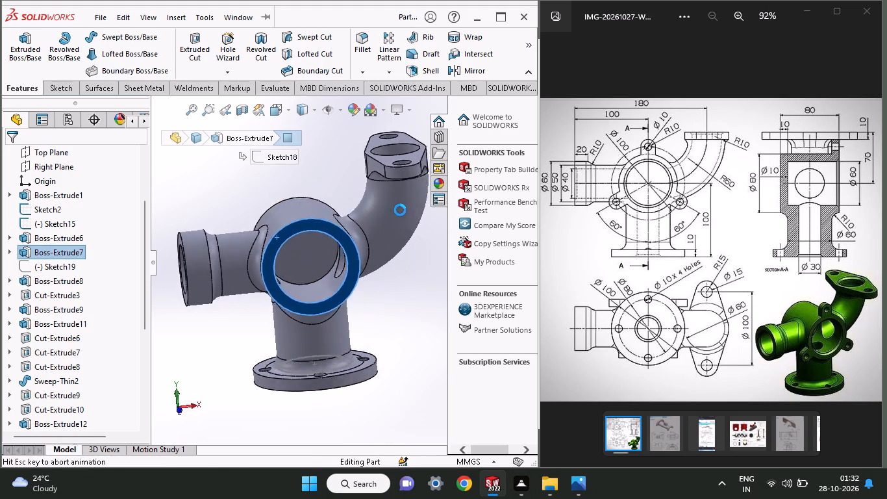
left_click(82, 68)
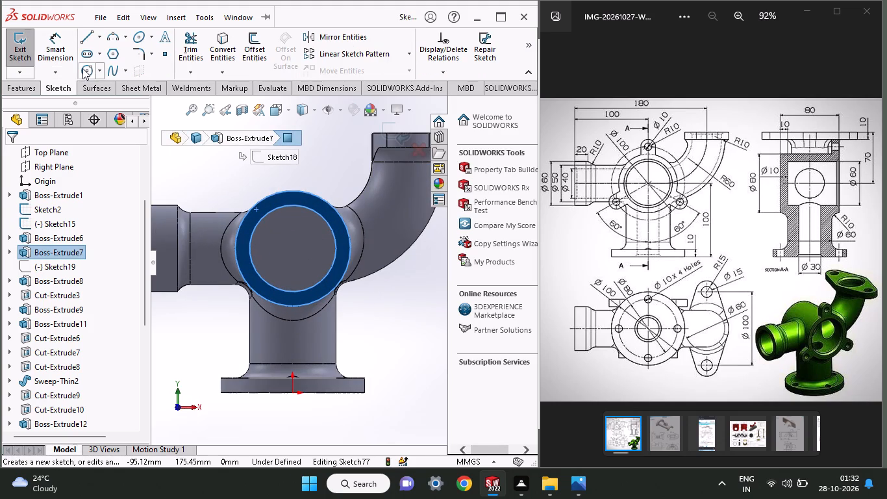
left_click(293, 247)
left_click(369, 284)
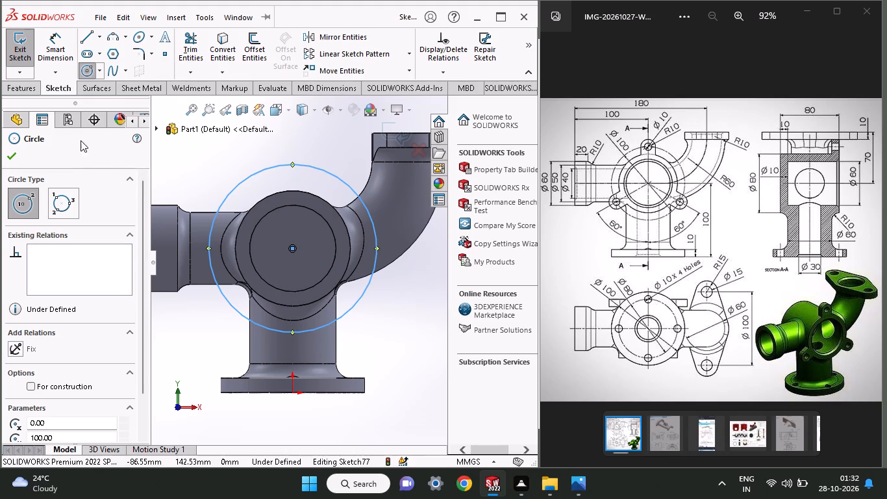
Dimension the large circle around the front port to a 100 mm diameter.
left_click(62, 56)
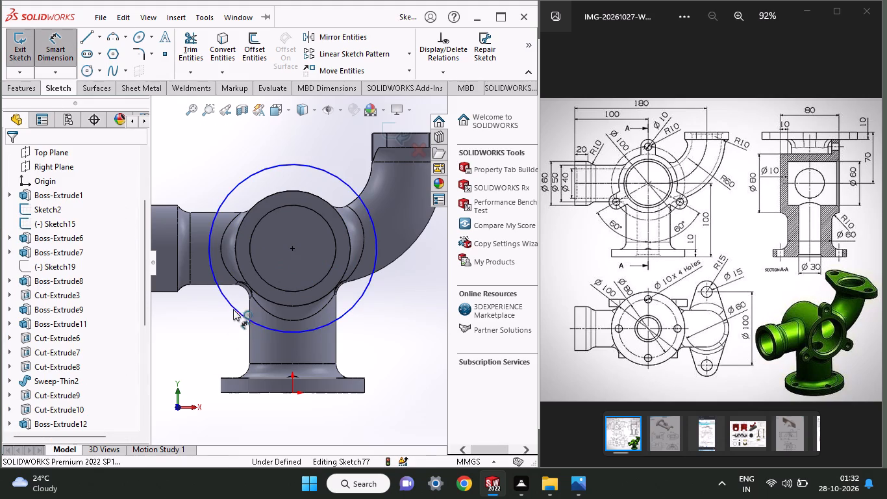
left_click(234, 309)
left_click(209, 337)
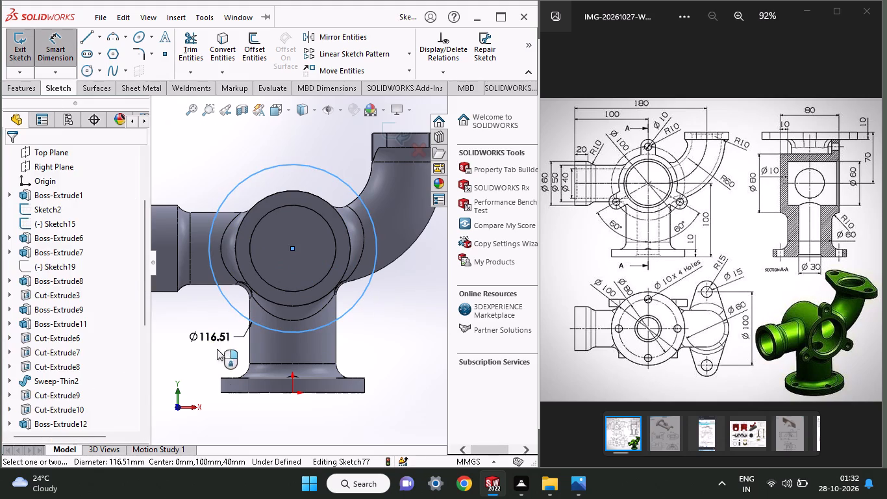
type("100")
key("Return")
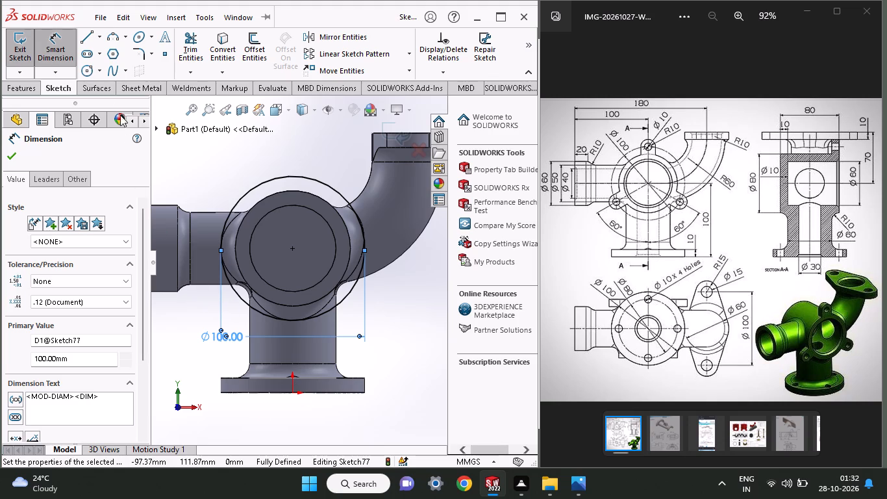
Draw a lug circle centred on the top point of the 100 mm circle and dimension it to a 20 mm diameter.
left_click(88, 73)
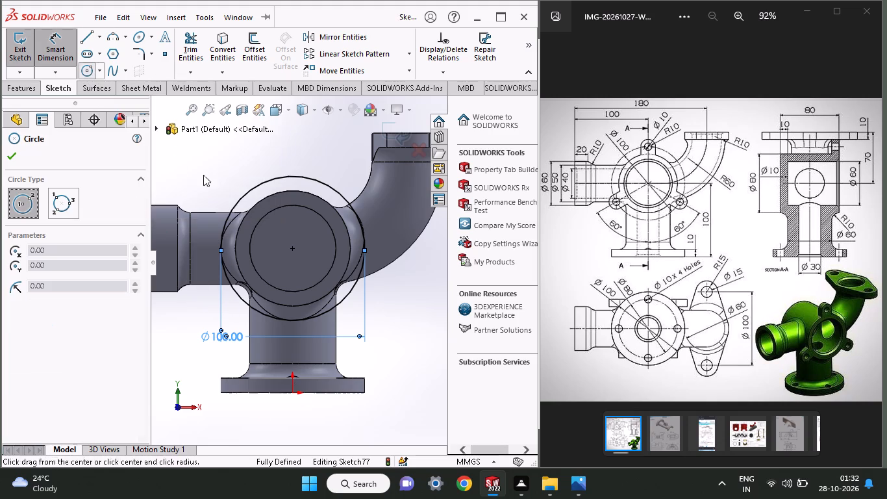
left_click(291, 174)
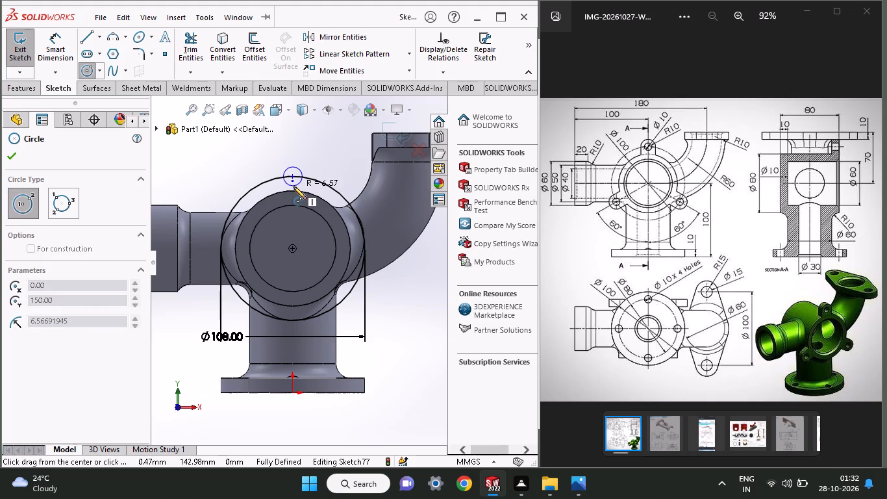
left_click(295, 192)
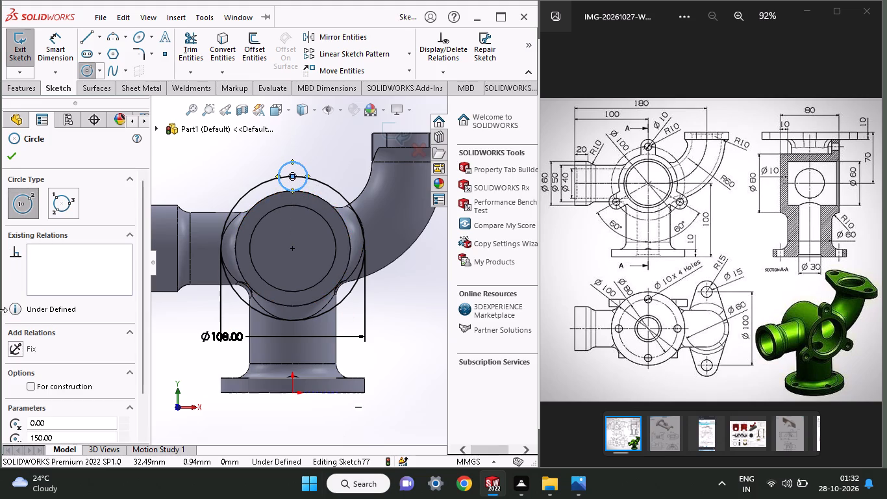
left_click(56, 59)
left_click(285, 166)
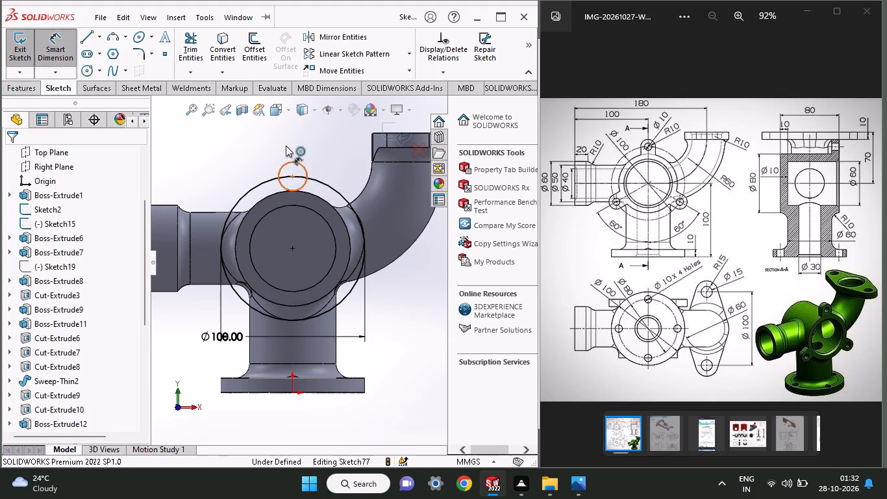
left_click(288, 132)
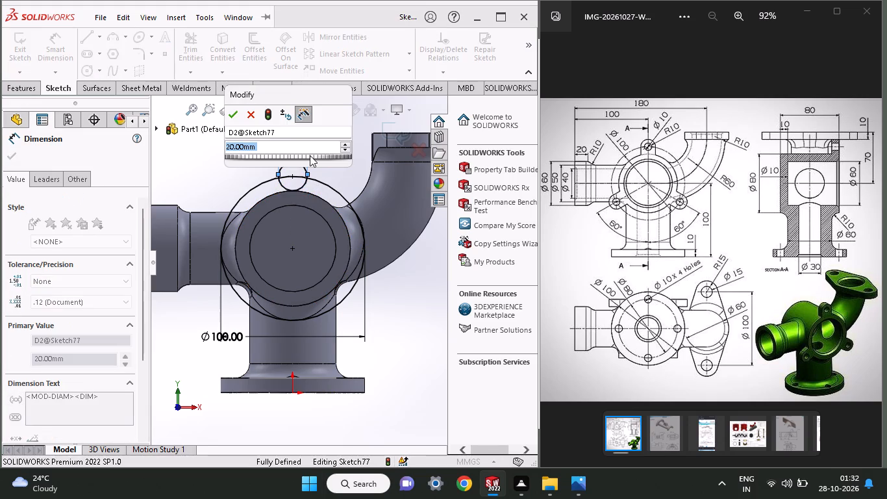
type("20")
key("Return")
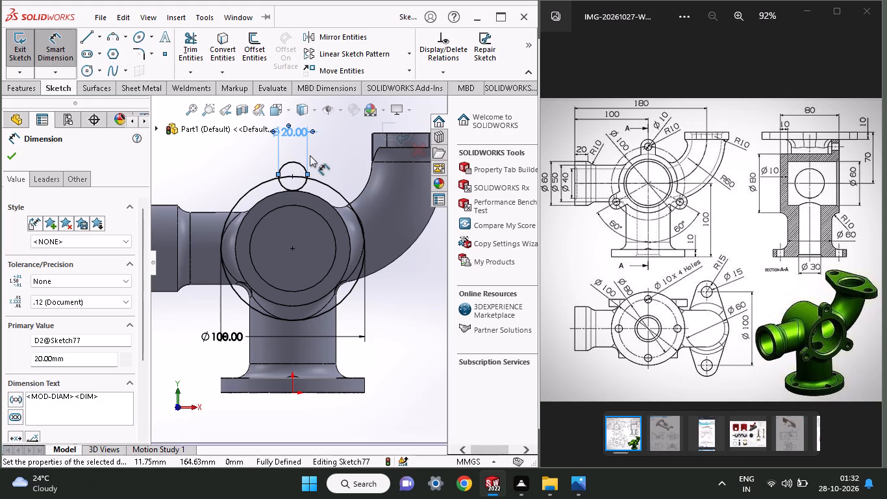
Draw a 40 mm radius circle concentric with the front port, coinciding with the outer edge of its ring face.
scroll(310, 155, "down", 5, "ctrl")
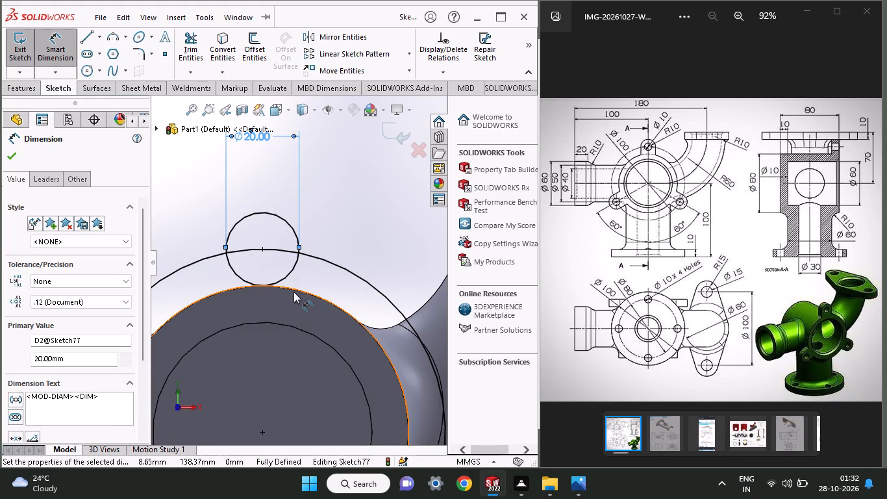
scroll(294, 292, "up", 3, "ctrl")
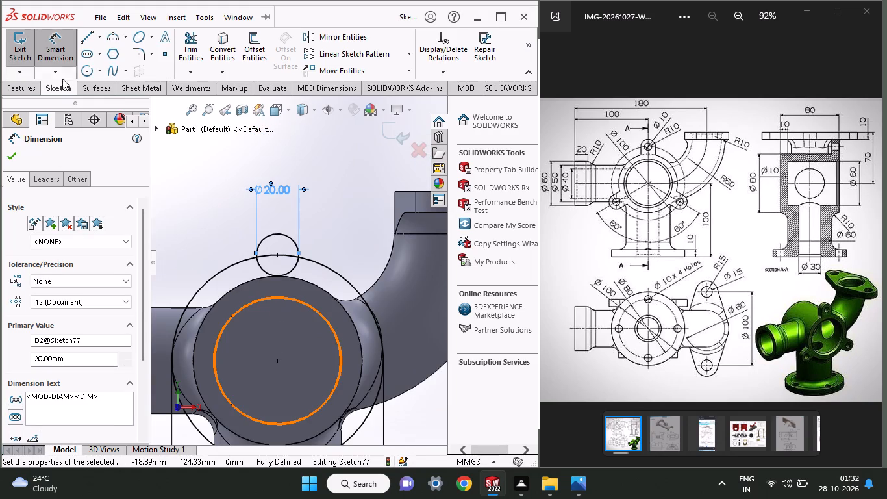
left_click(89, 71)
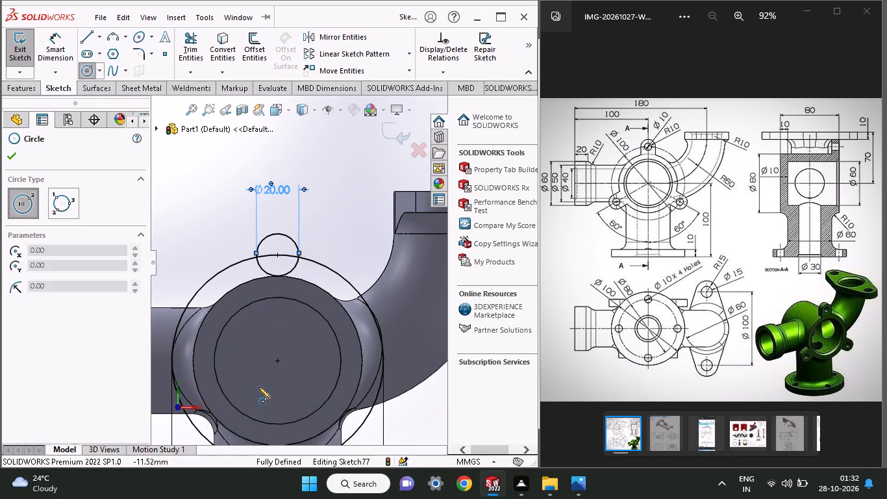
left_click(274, 359)
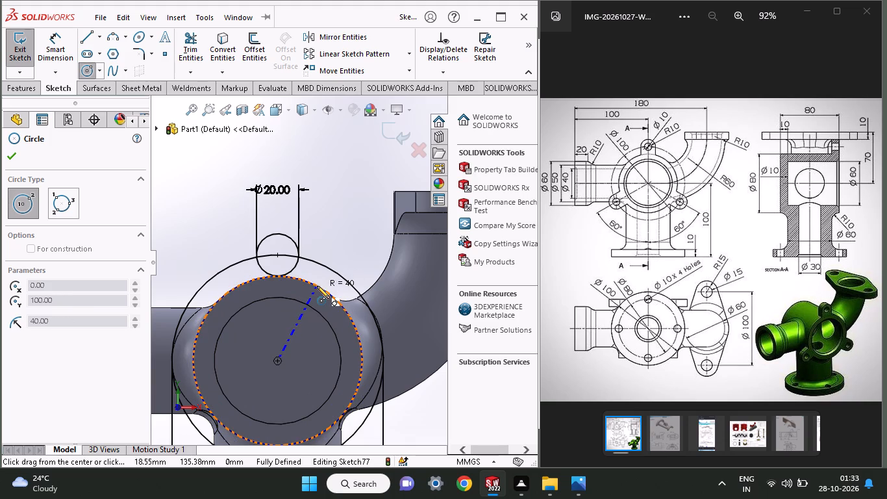
left_click(317, 286)
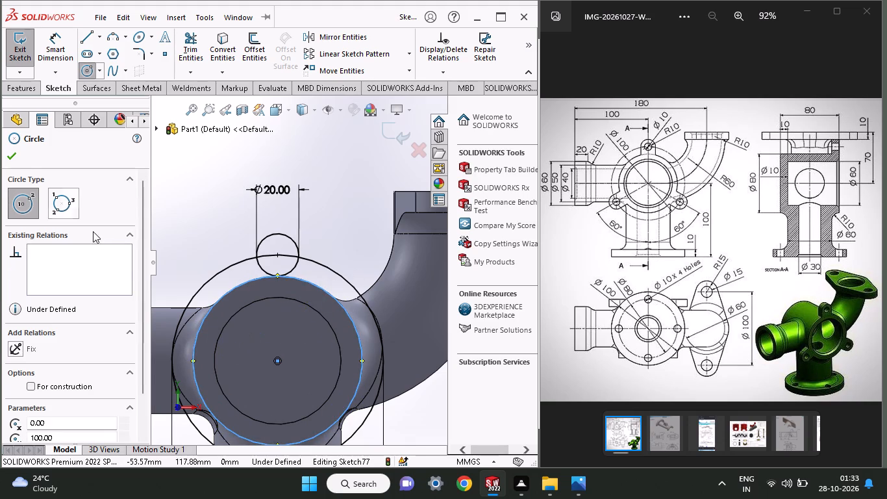
left_click(18, 156)
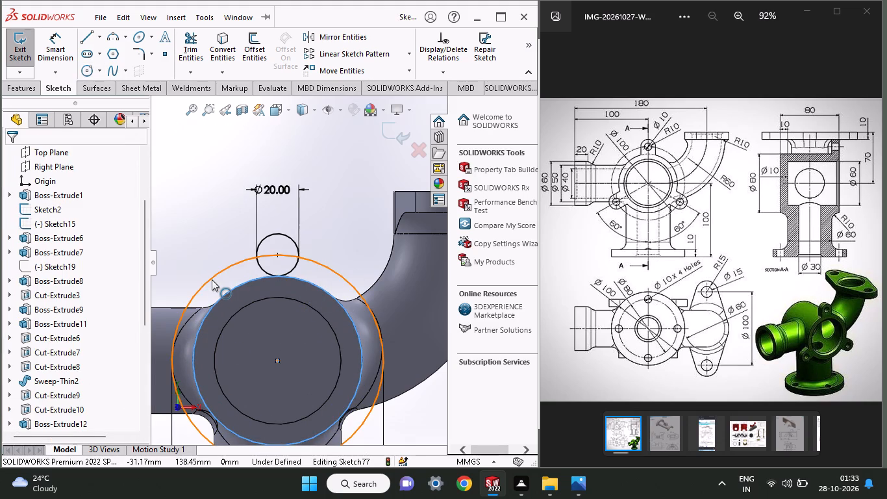
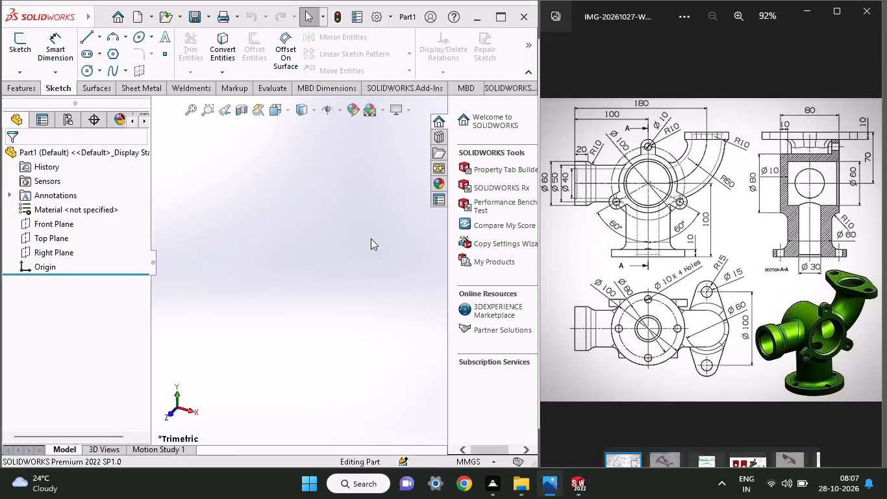
Sketch a circle centred on the origin on the Top Plane and dimension it to a 100 mm diameter.
left_click(32, 238)
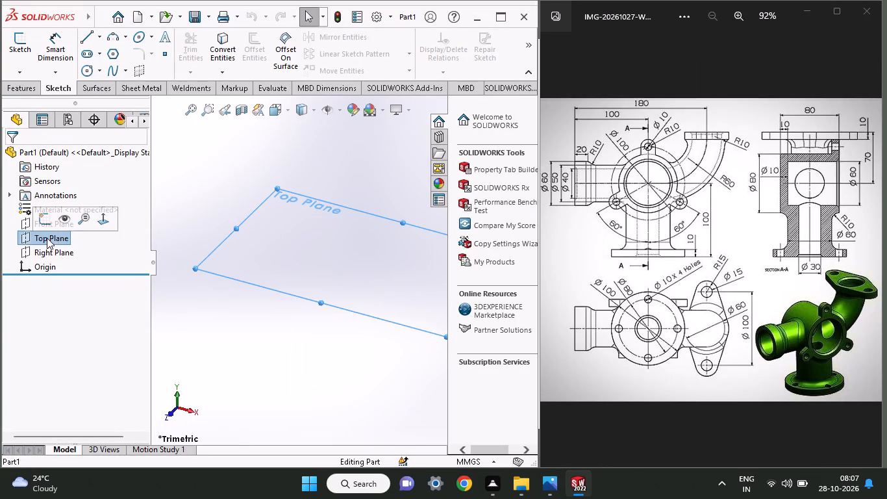
left_click(45, 222)
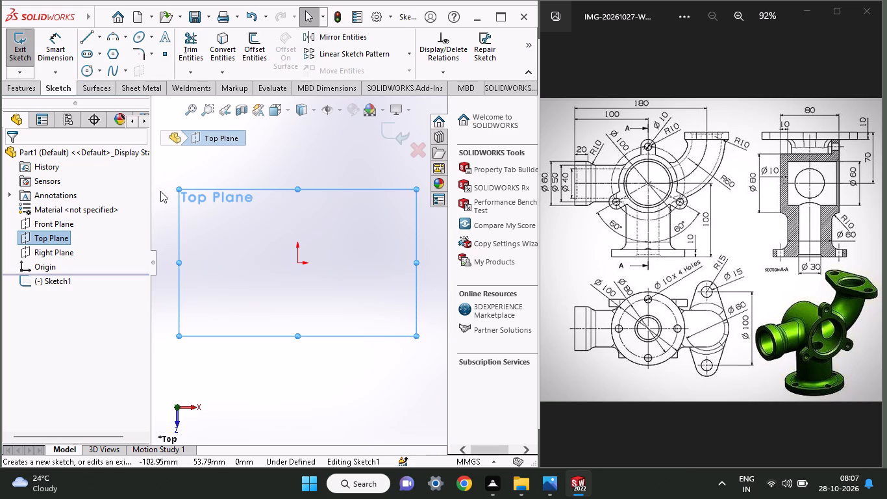
left_click(83, 69)
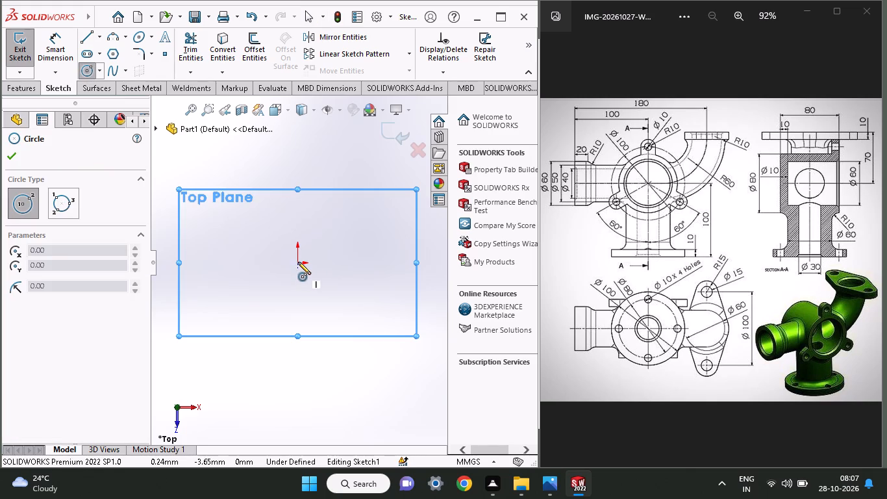
left_click(298, 261)
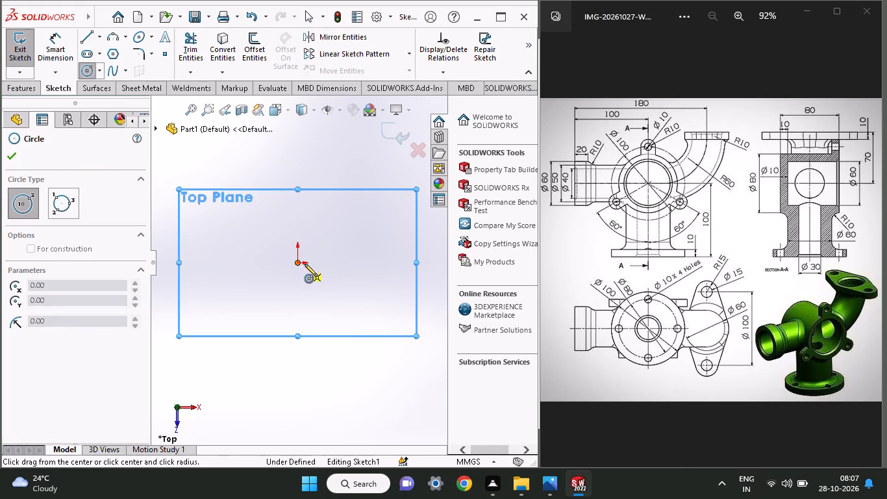
left_click(320, 234)
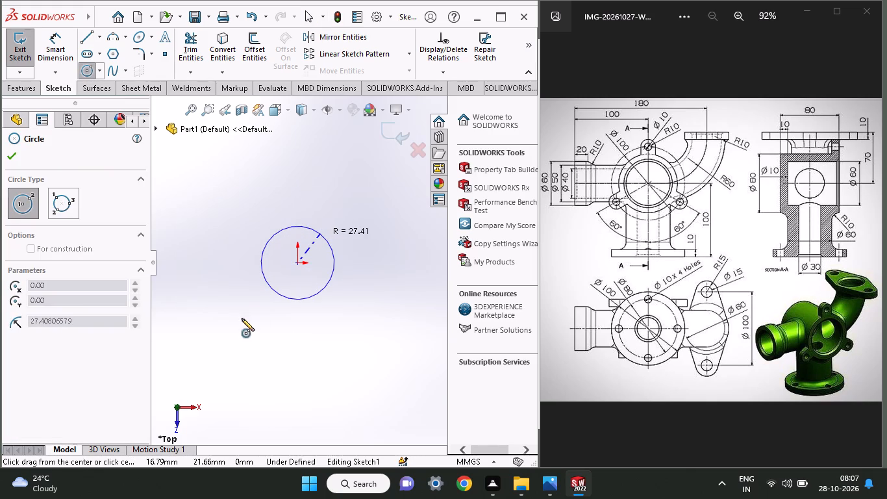
left_click(61, 51)
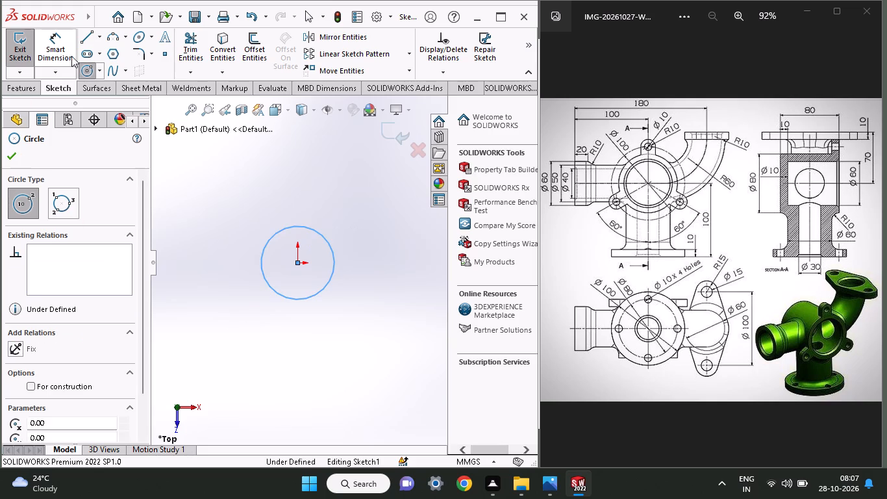
left_click(284, 292)
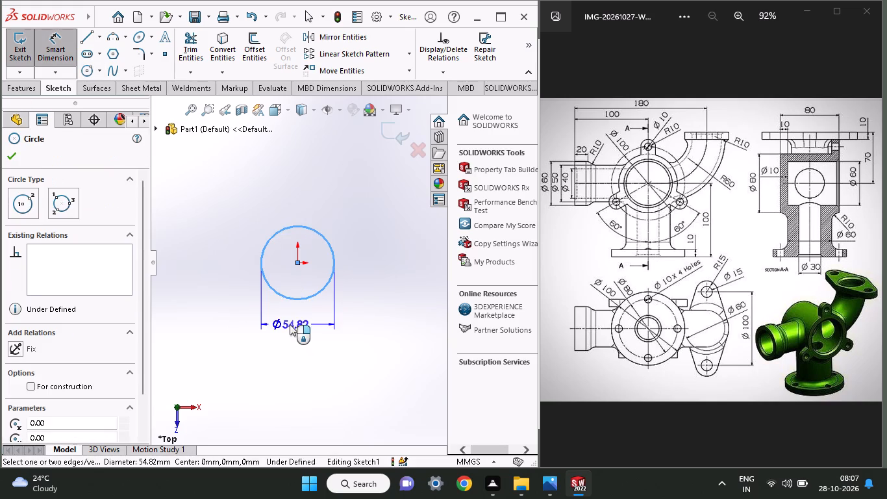
left_click(292, 327)
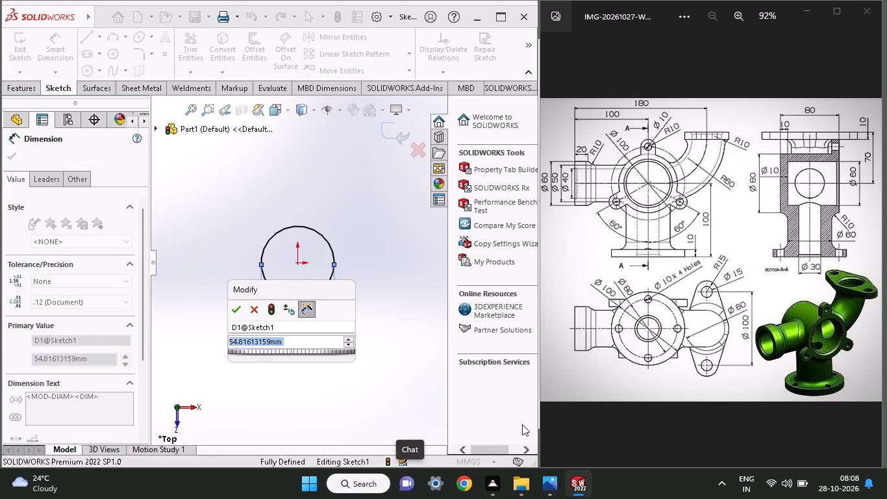
type("10")
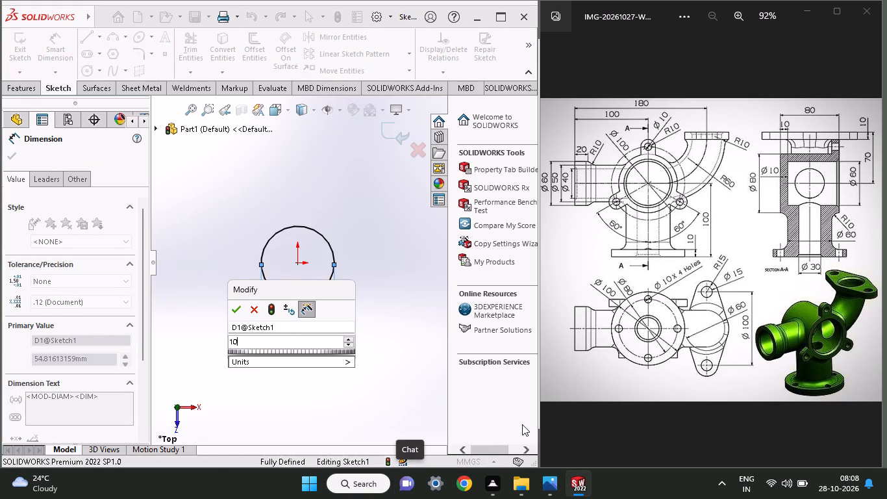
key("0")
key("Return")
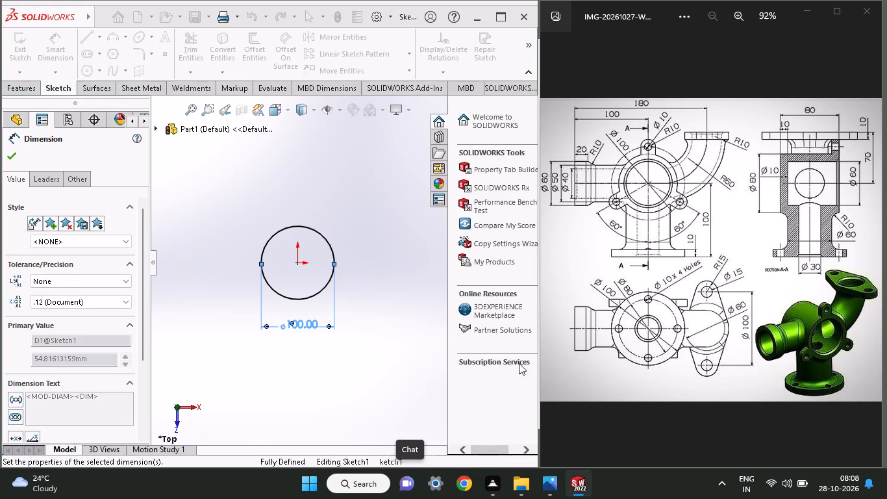
Extrude the 100 mm circle upward 10 mm to form the base flange.
left_click(26, 92)
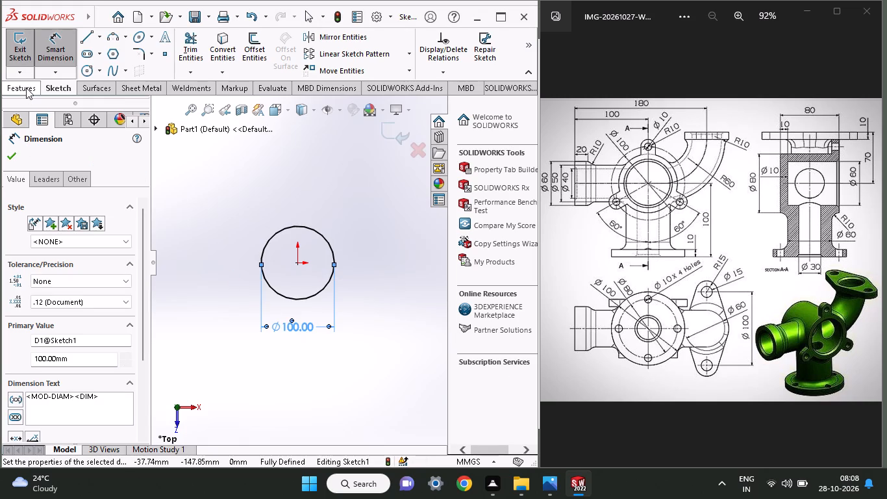
left_click(29, 55)
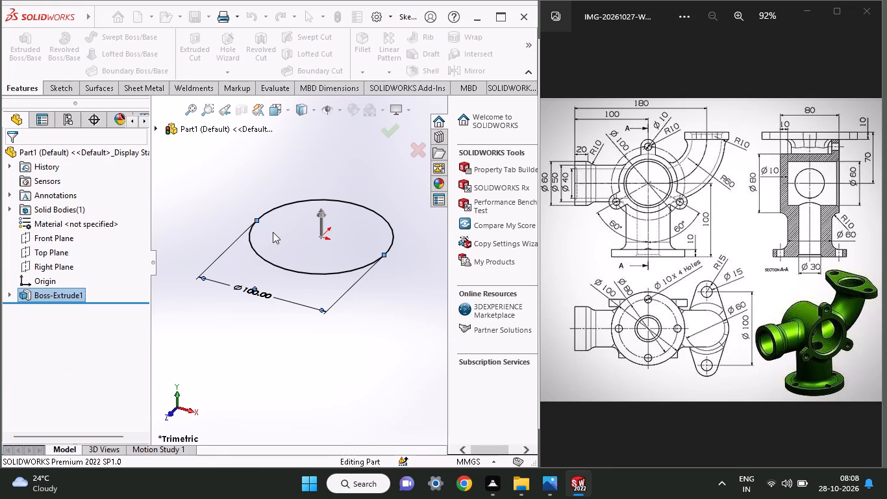
Sketch a circle centred on the origin on the flange's top face and dimension it to a 60 mm diameter.
left_click(290, 216)
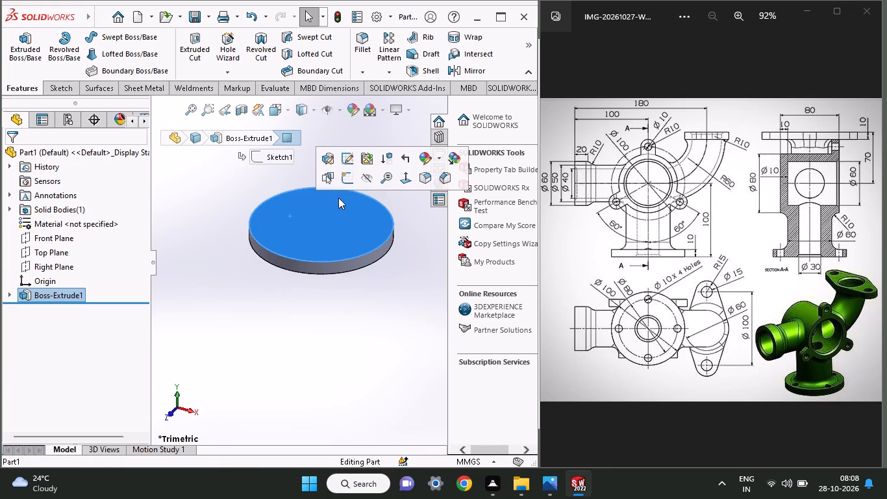
left_click(355, 180)
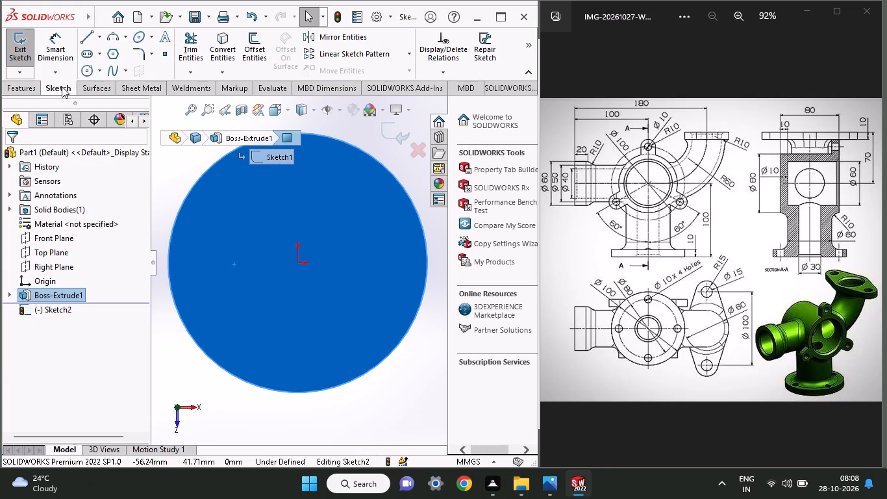
left_click(87, 65)
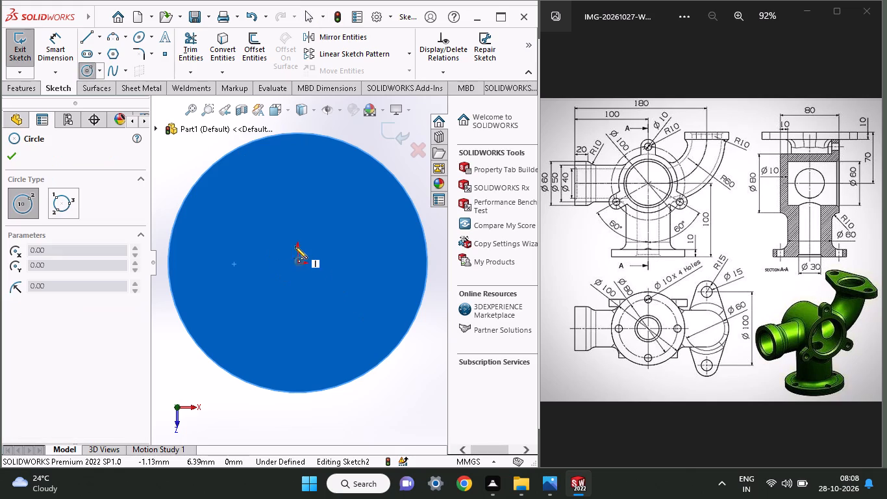
left_click(298, 263)
left_click(341, 312)
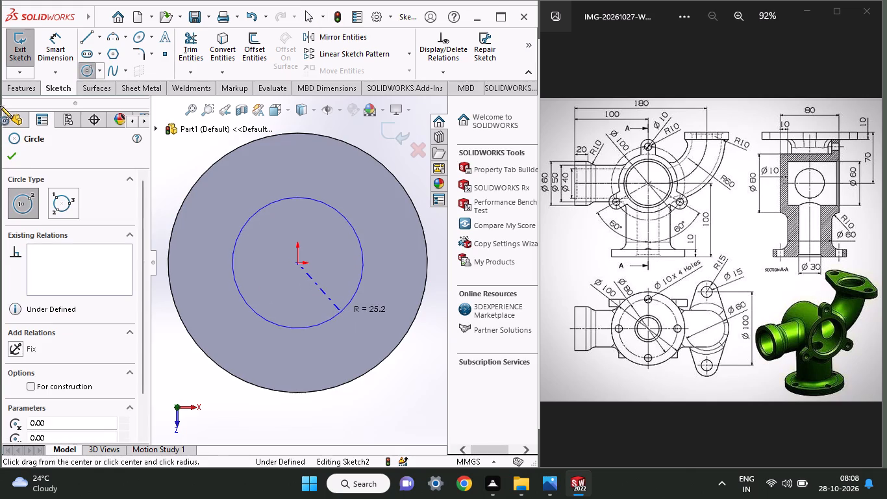
left_click(44, 53)
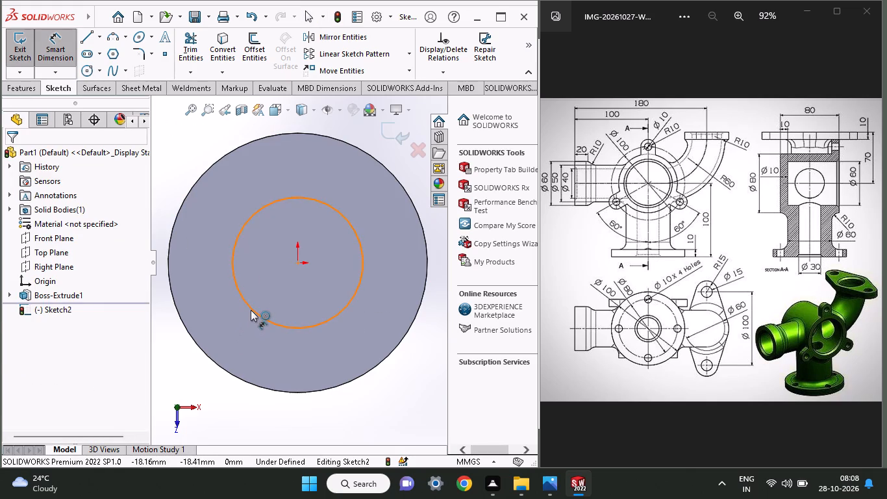
left_click(251, 310)
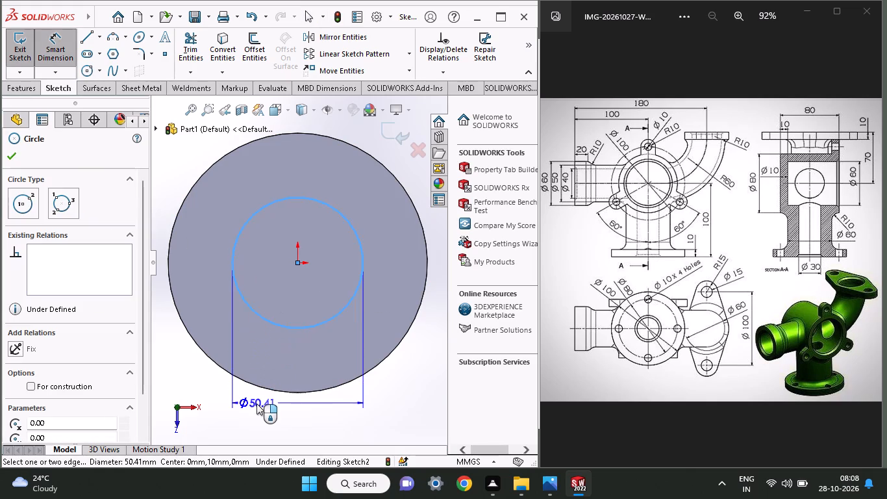
left_click(256, 403)
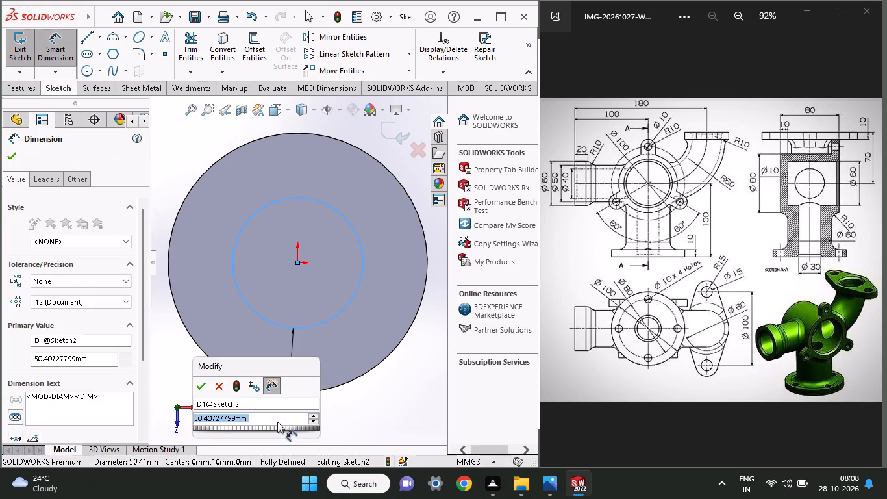
type("60")
key("Return")
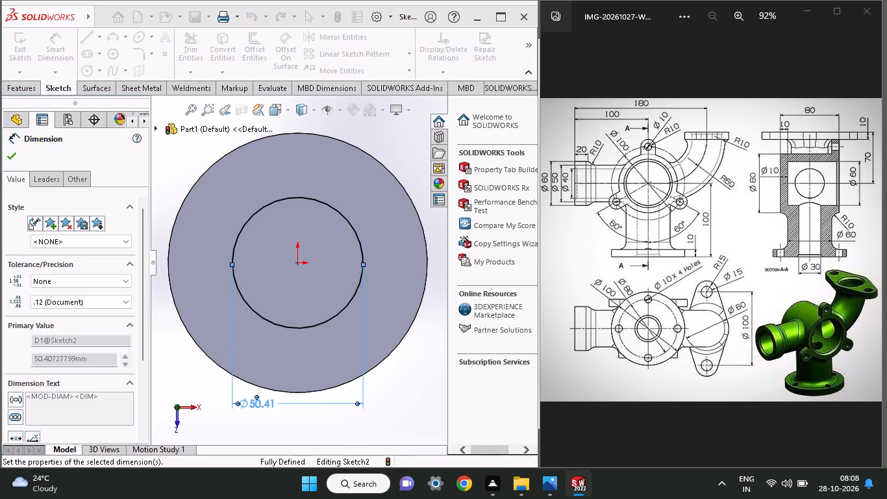
Extrude the 60 mm circle upward 90 mm from the flange, merged with it, to form the vertical pipe.
left_click(32, 87)
left_click(31, 58)
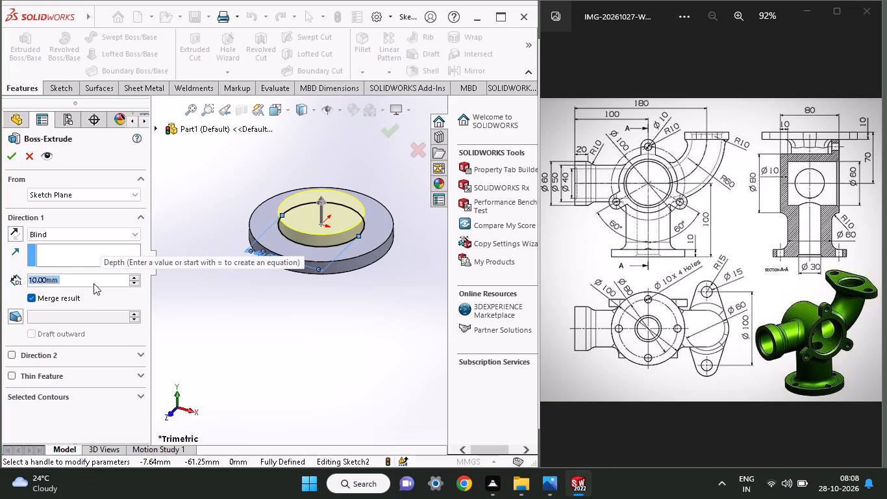
type("90")
key("Return")
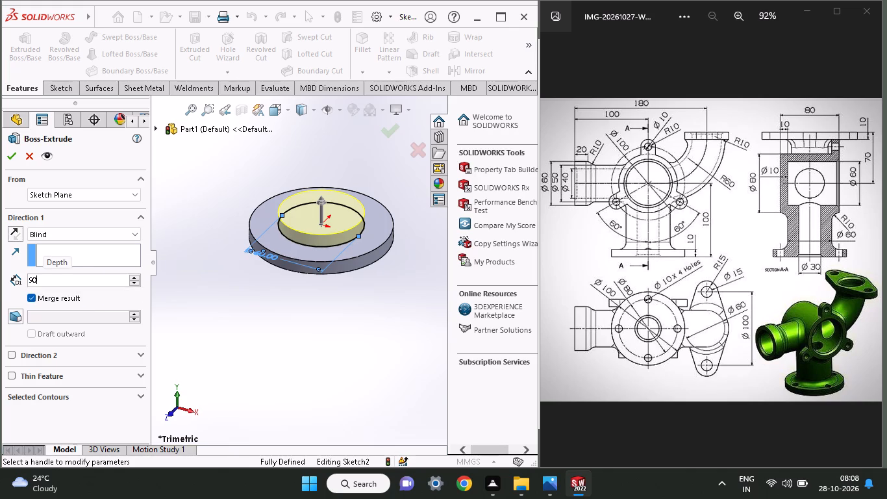
left_click(5, 155)
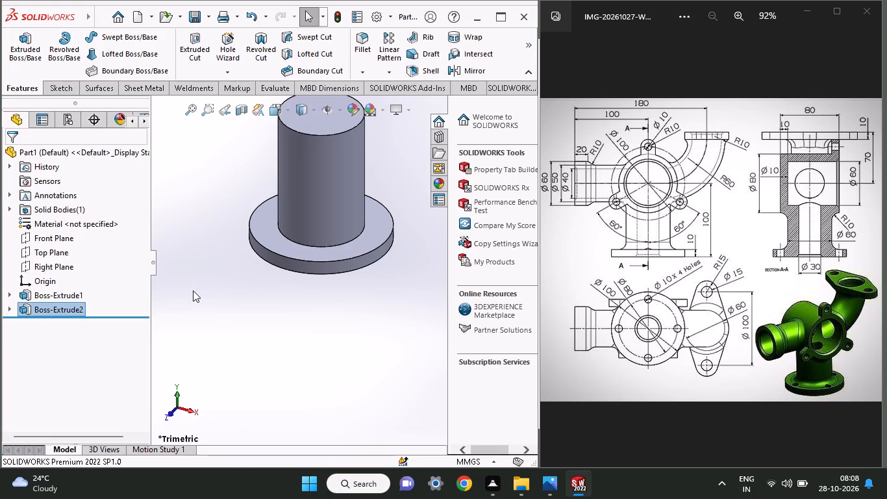
Start a sketch on the Right Plane.
middle_click_drag(264, 252, 247, 205)
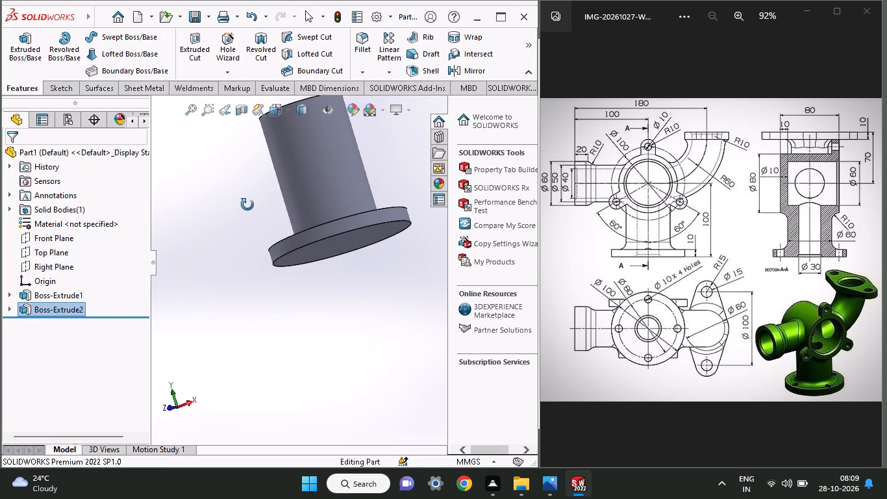
middle_click_drag(247, 205, 258, 254)
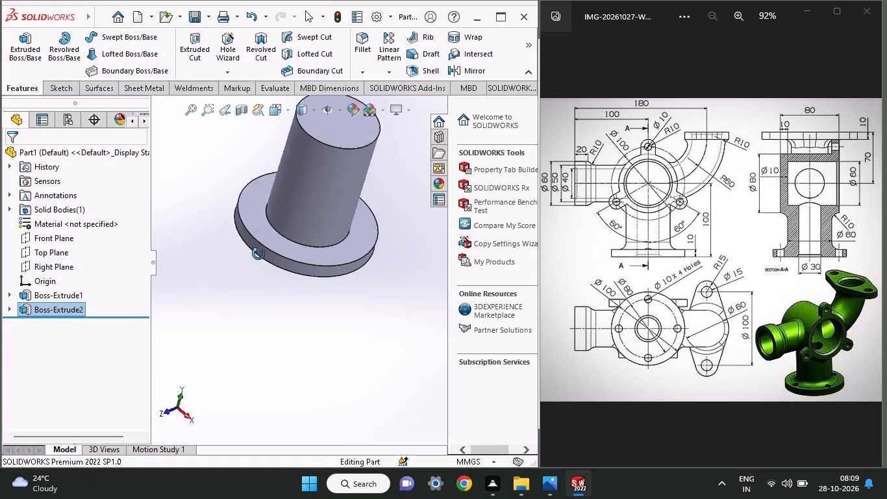
middle_click_drag(258, 254, 243, 263)
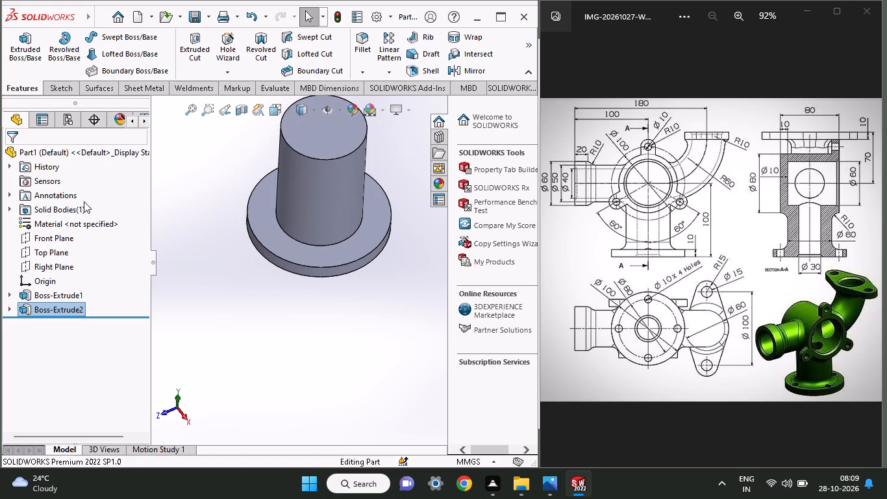
left_click(53, 266)
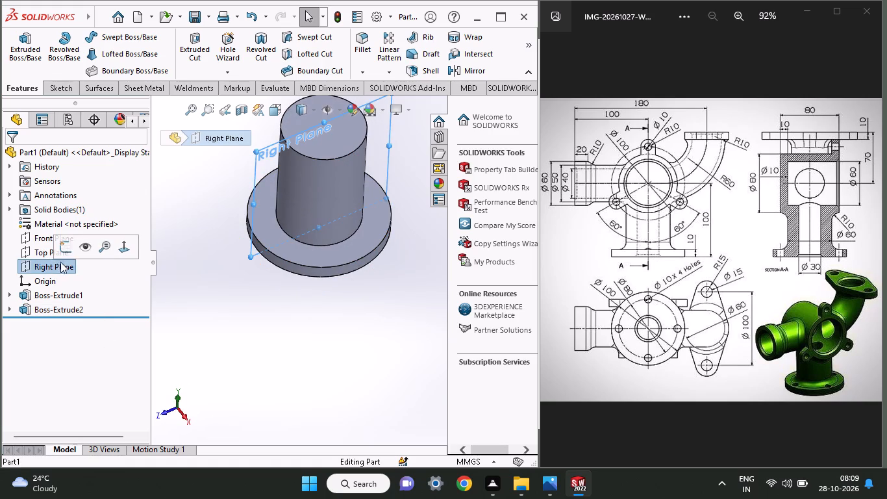
left_click(66, 253)
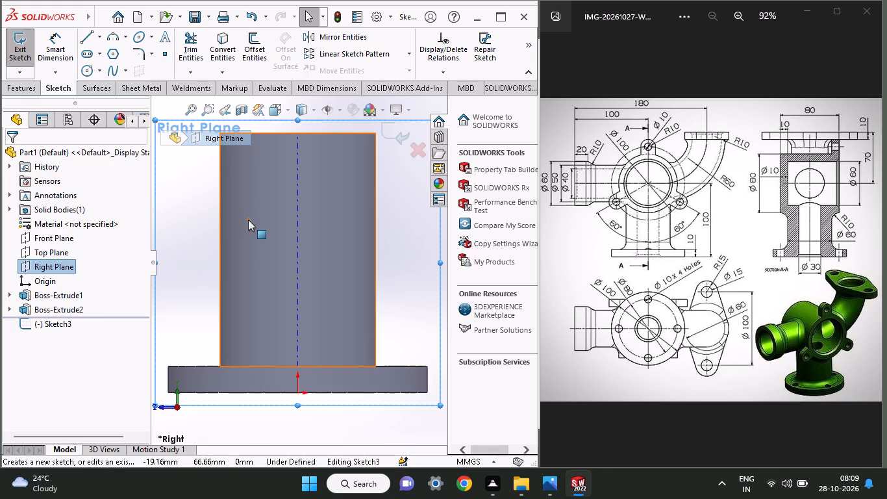
scroll(248, 220, "up", 2, "ctrl")
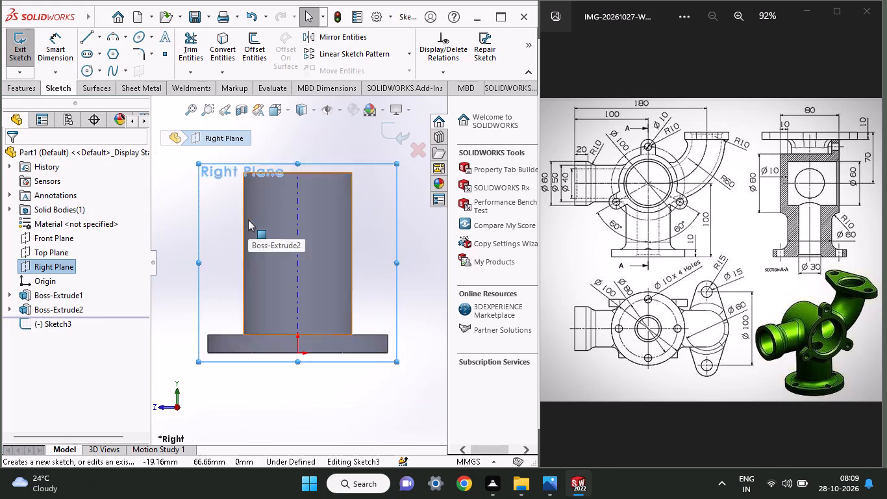
scroll(248, 220, "up", 4, "ctrl")
scroll(330, 205, "down", 3, "ctrl")
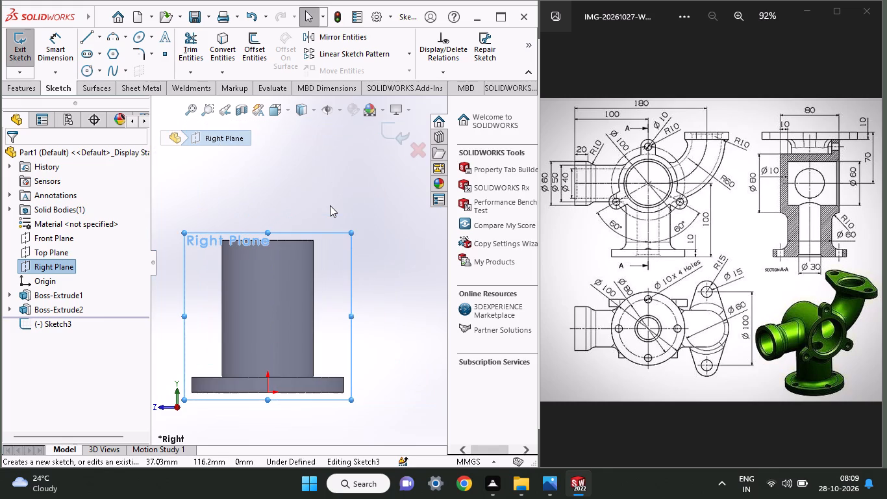
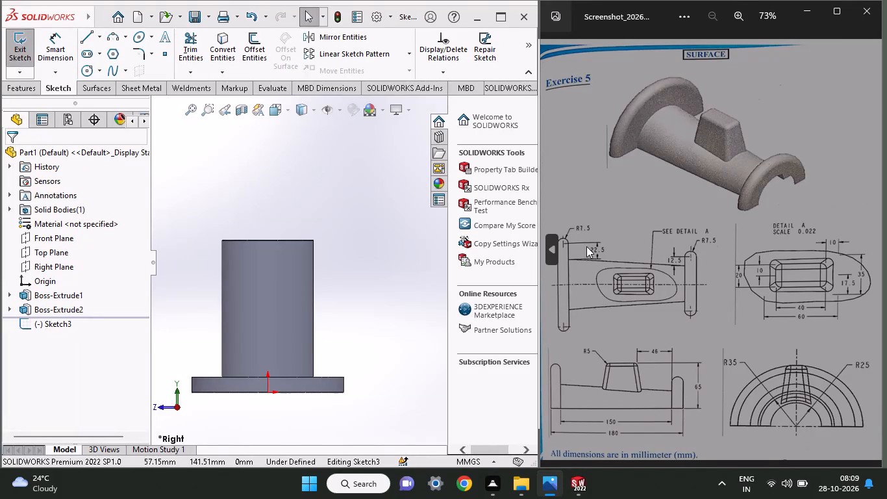
Switch the image viewer back to the multi-port pipe fitting reference drawing.
left_click(547, 253)
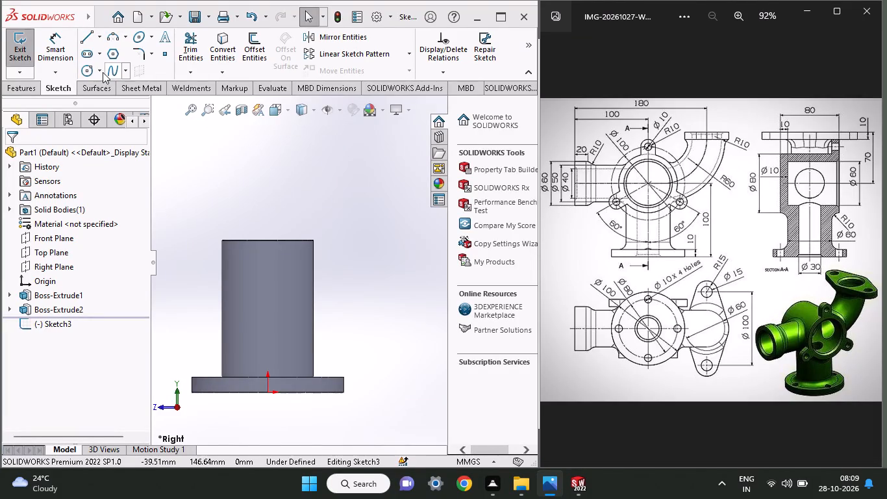
Sketch a circle centred on the midpoint of the vertical pipe's top edge and dimension it to an 80 mm diameter.
left_click(83, 72)
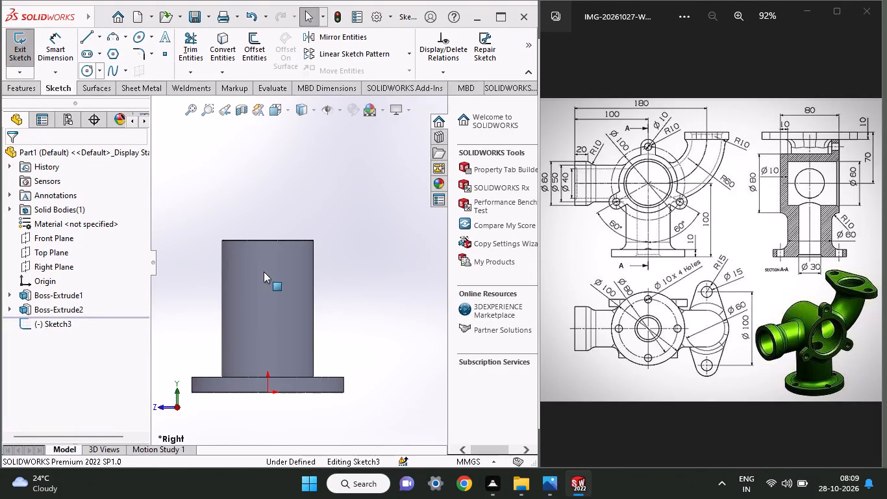
left_click(91, 74)
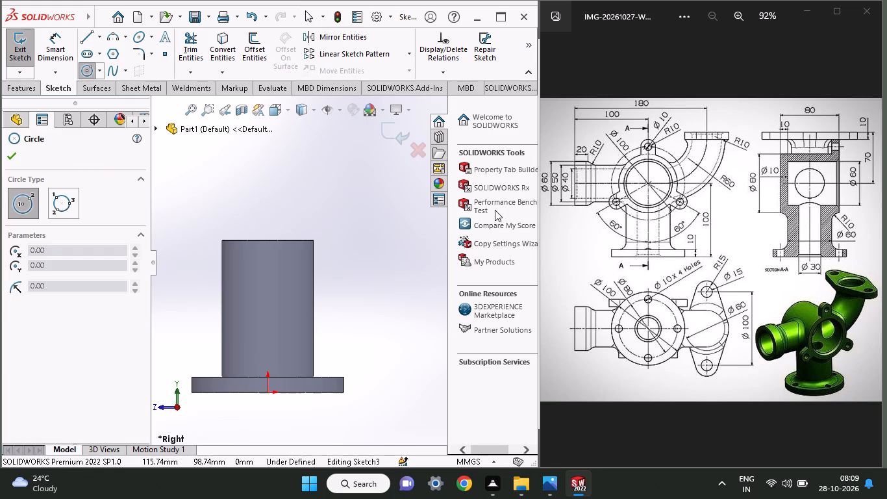
left_click(268, 244)
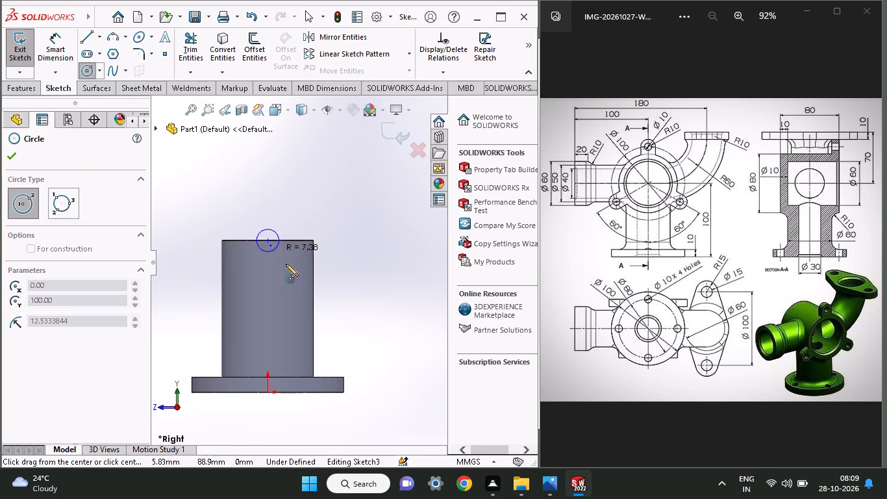
left_click(322, 272)
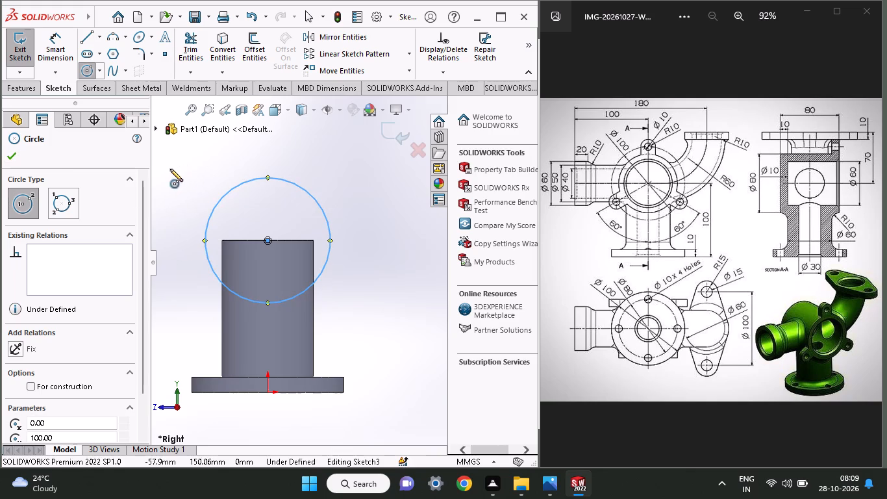
left_click(53, 40)
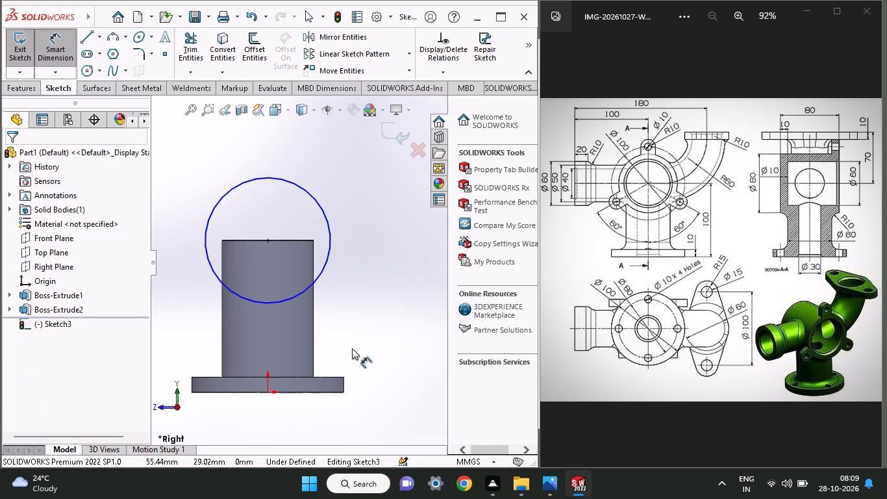
left_click(325, 268)
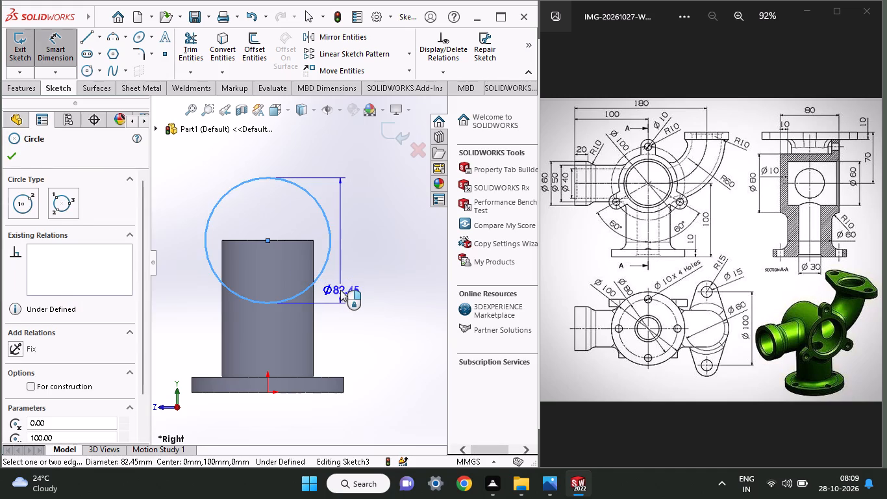
left_click(340, 290)
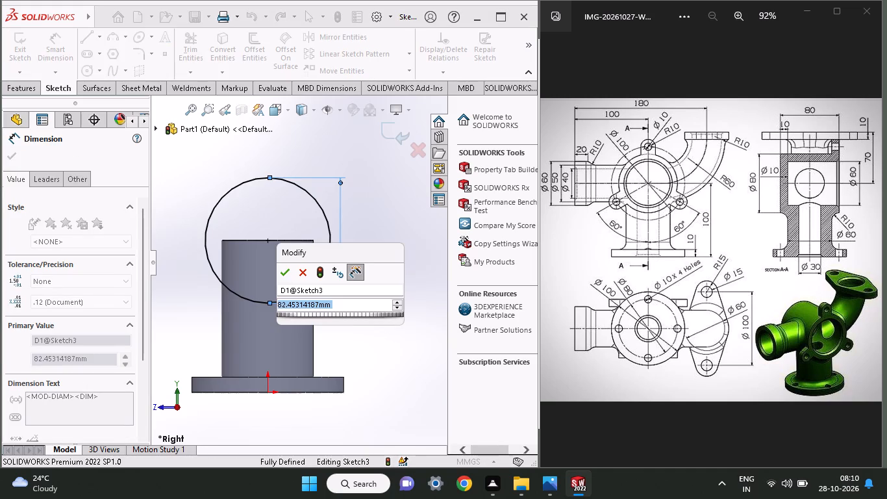
type("80")
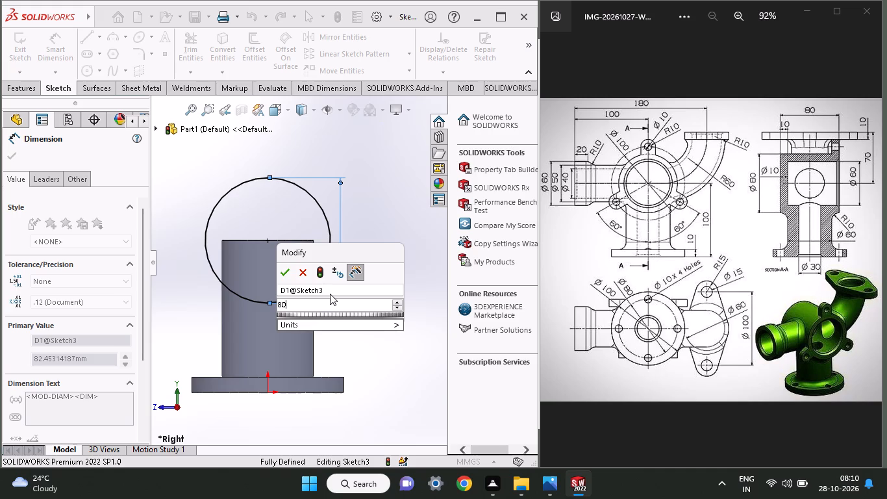
key("Return")
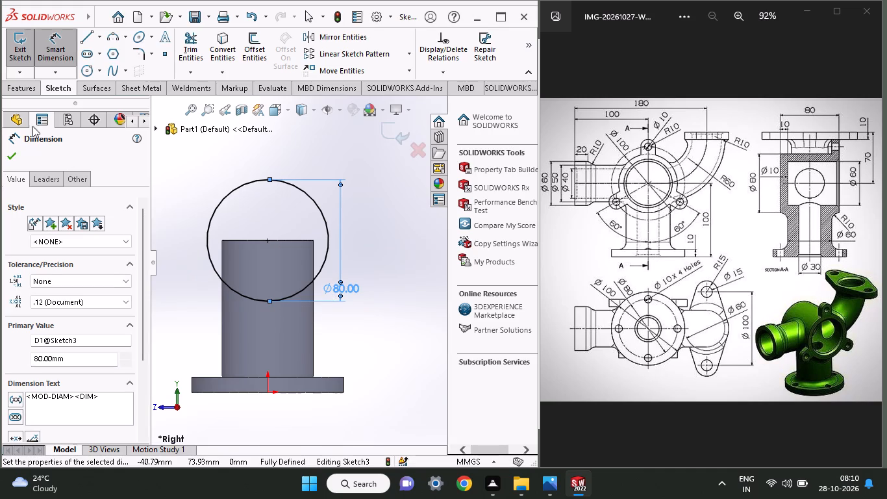
Extrude the 80 mm circle 80 mm with a Mid Plane end condition, merged with the vertical pipe.
left_click(25, 91)
left_click(25, 49)
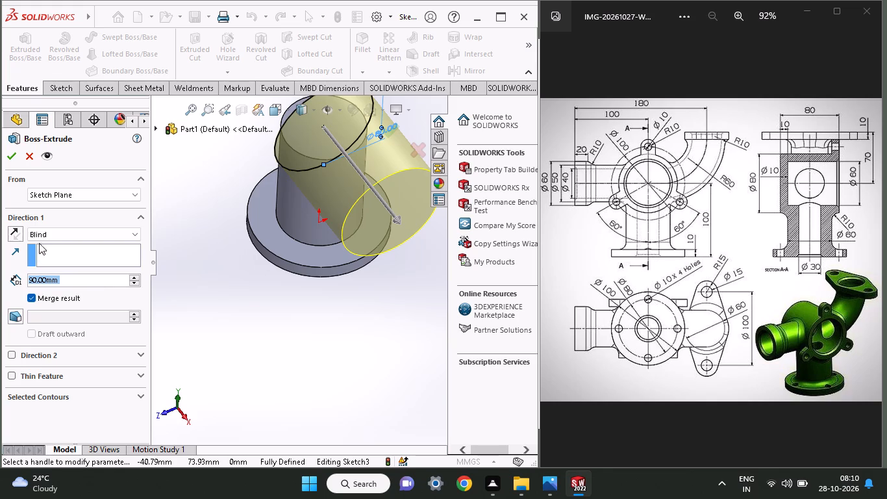
left_click(66, 240)
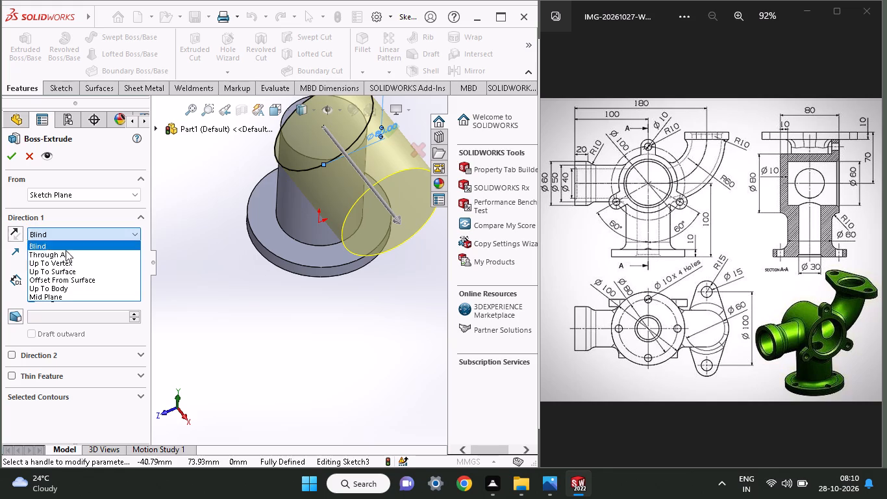
left_click(66, 297)
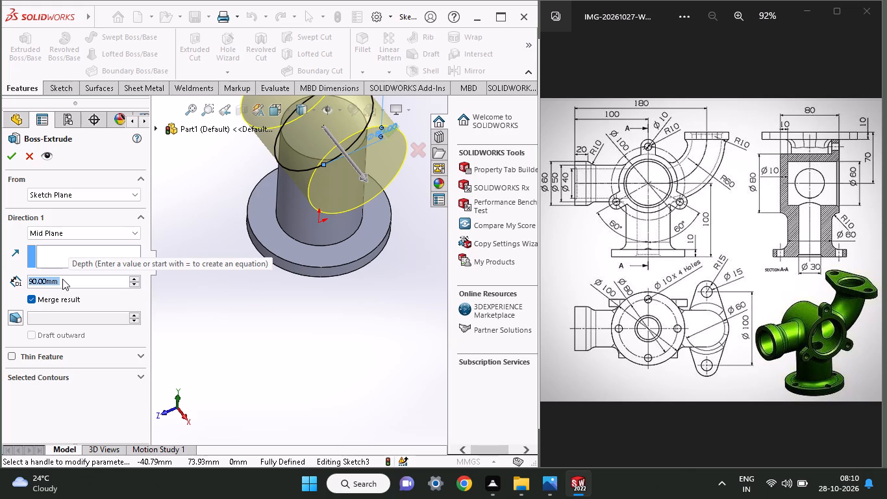
type("80")
key("Return")
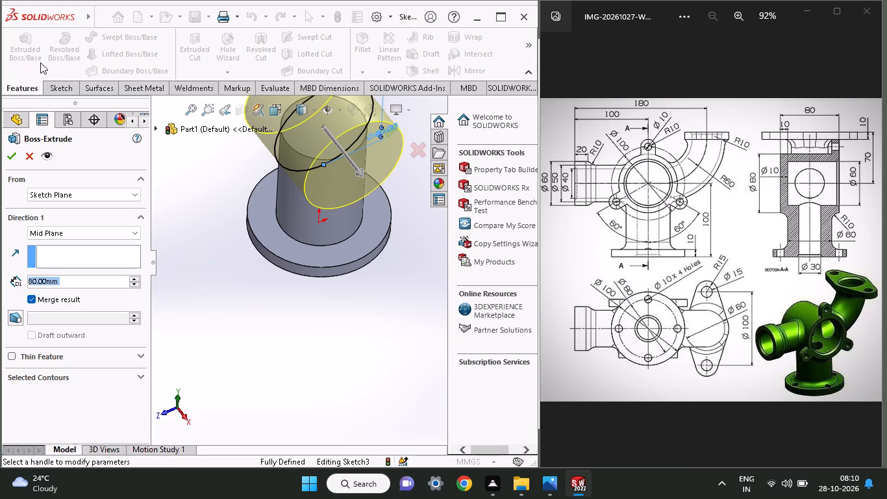
left_click(15, 160)
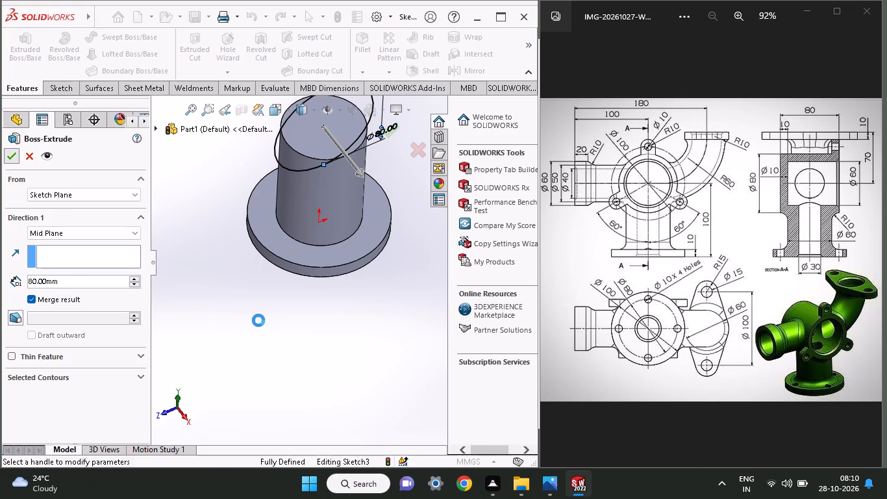
Start a new sketch on the Right Plane.
middle_click_drag(271, 287, 256, 275)
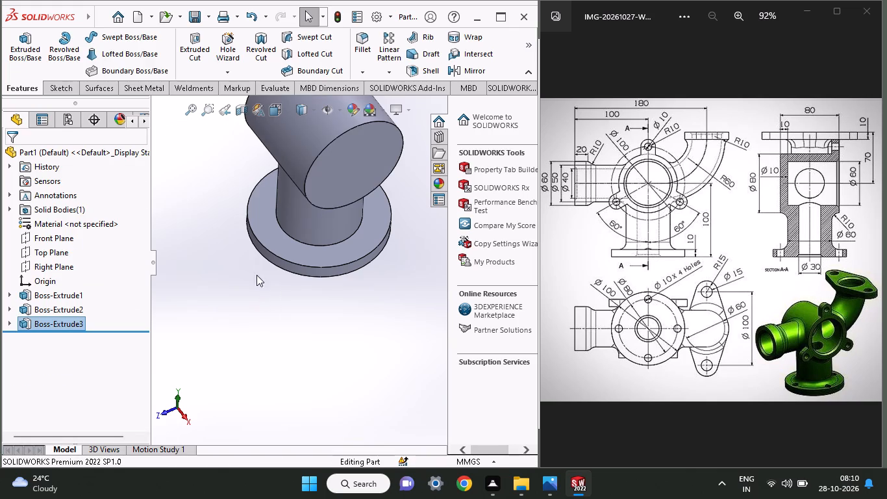
middle_click_drag(256, 275, 244, 186)
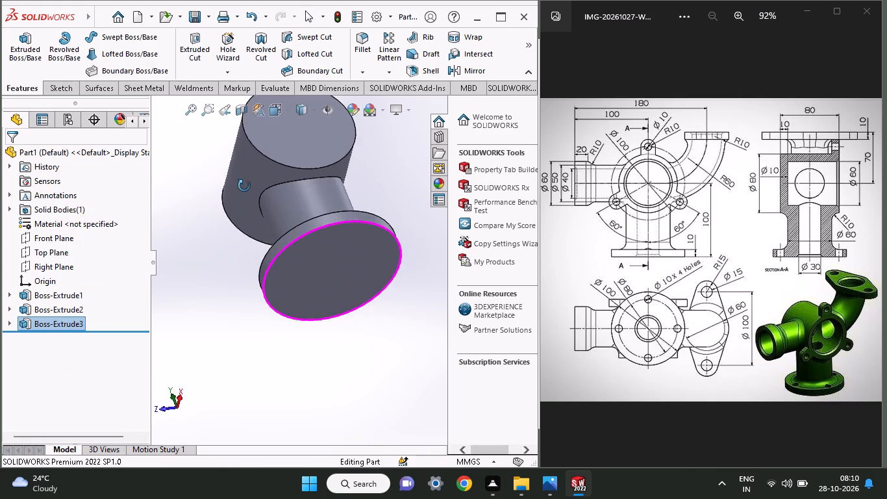
middle_click_drag(244, 186, 232, 355)
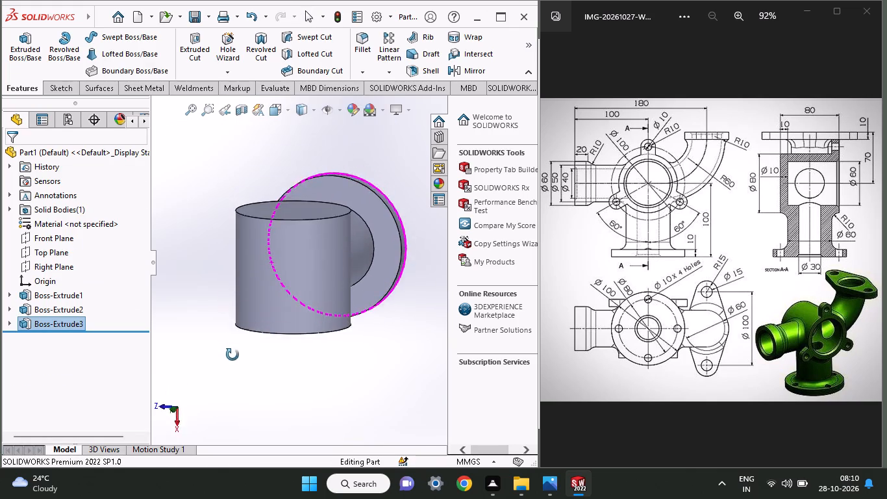
middle_click_drag(232, 355, 239, 164)
middle_click_drag(240, 160, 255, 230)
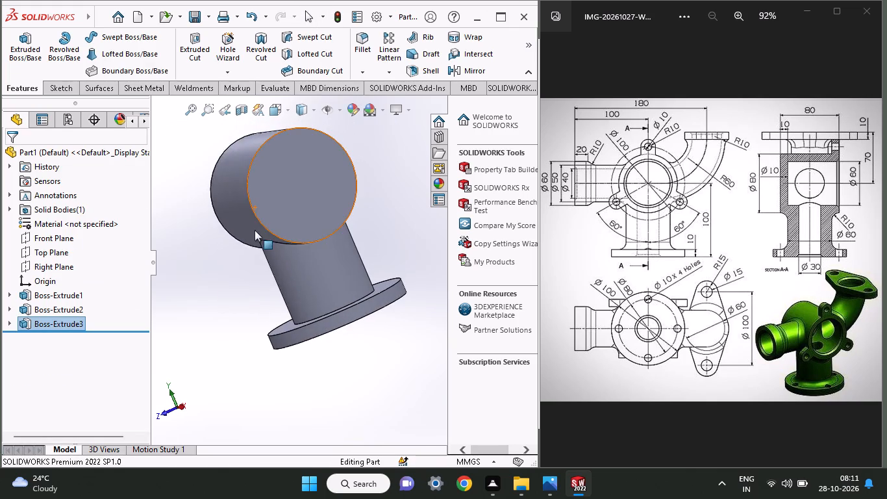
left_click(39, 259)
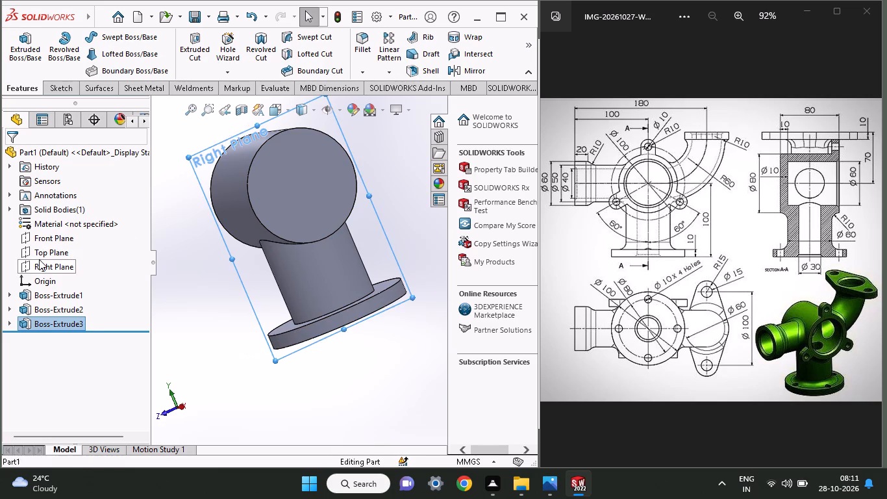
left_click(53, 234)
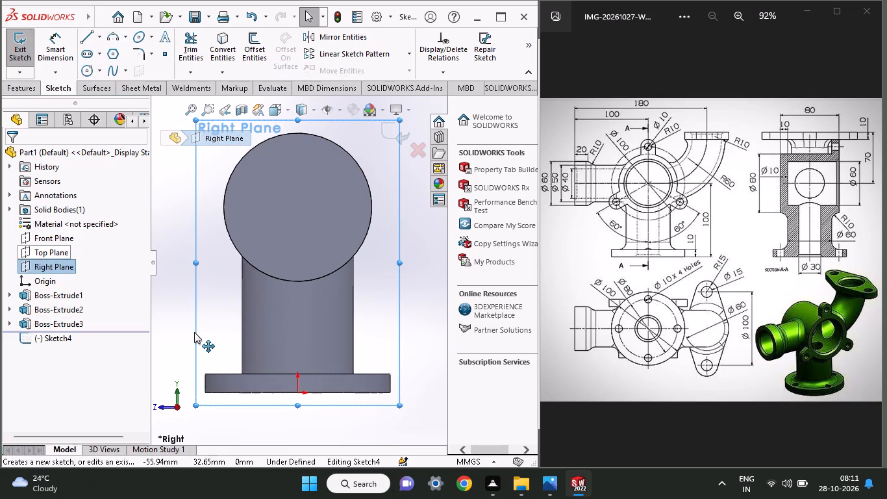
Sketch a horizontal line from the 80 mm cylinder's centre outward in the +Z direction and dimension it to 100 mm.
scroll(194, 332, "up", 2, "ctrl")
scroll(234, 286, "up", 3, "ctrl")
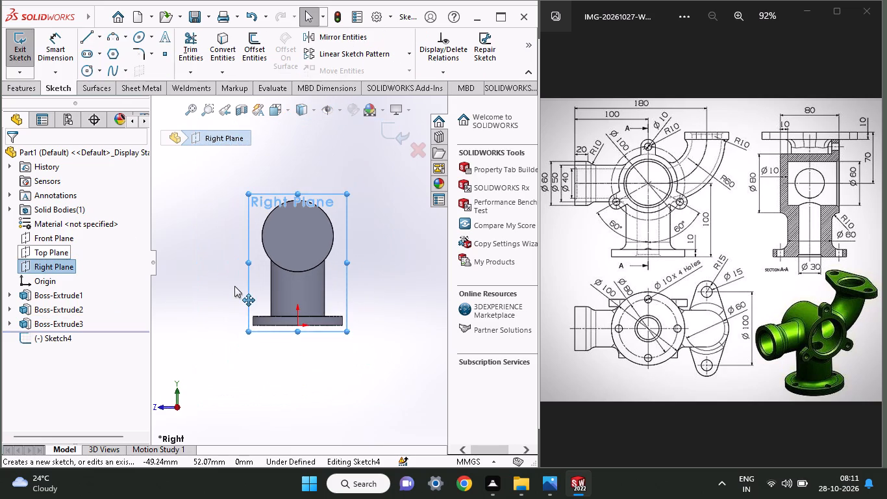
scroll(249, 237, "down", 2, "ctrl")
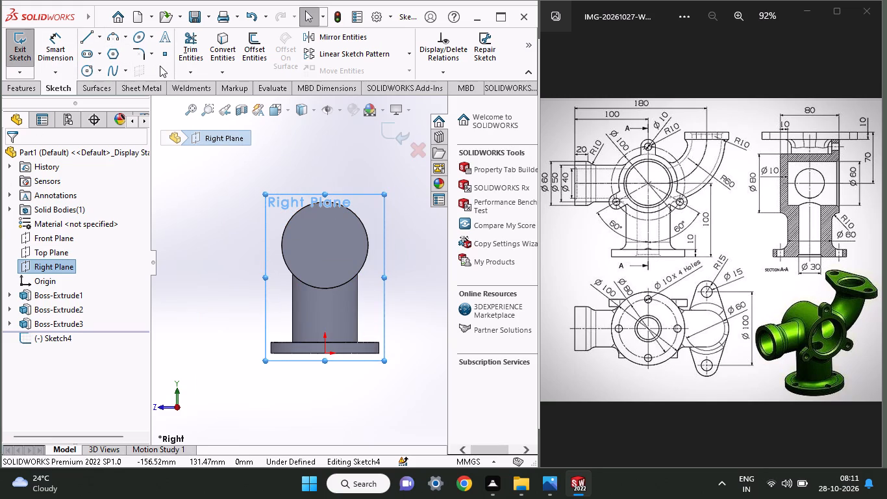
left_click(86, 39)
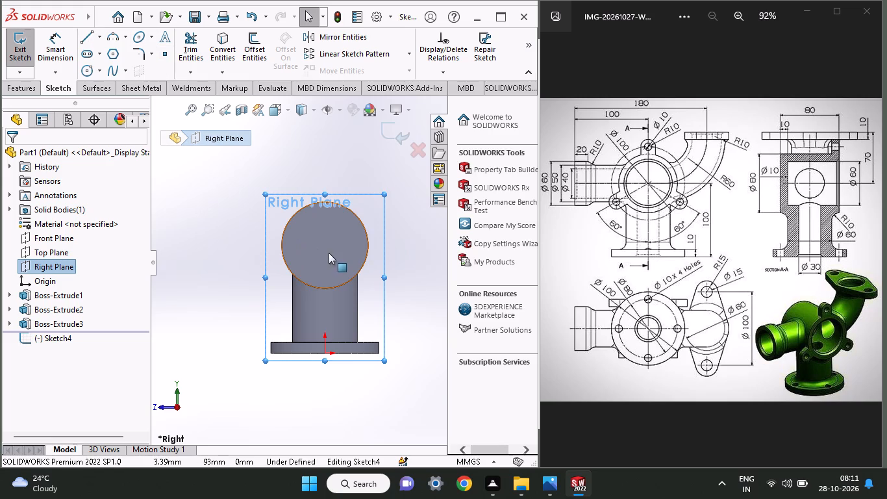
left_click(93, 41)
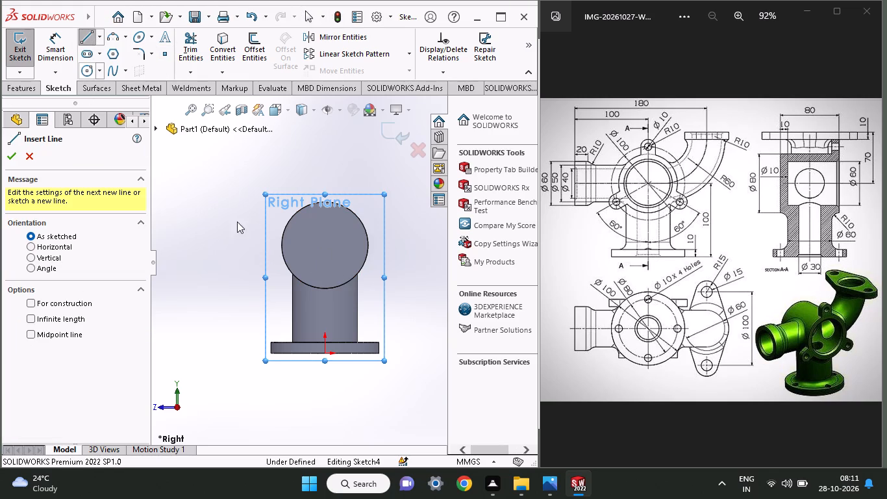
left_click(323, 246)
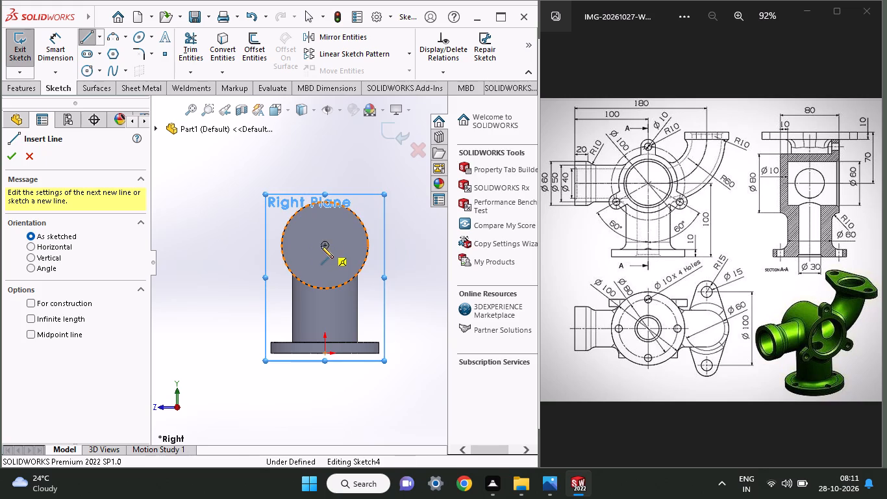
left_click(225, 244)
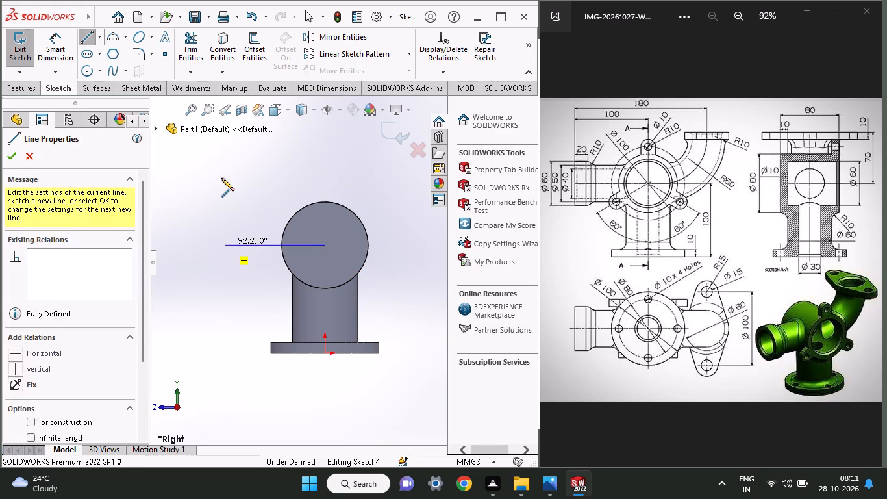
right_click(219, 170)
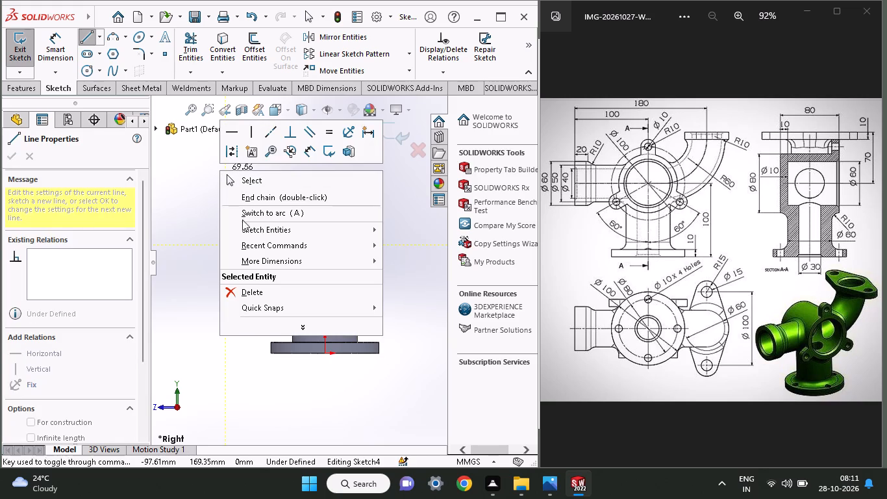
left_click(263, 183)
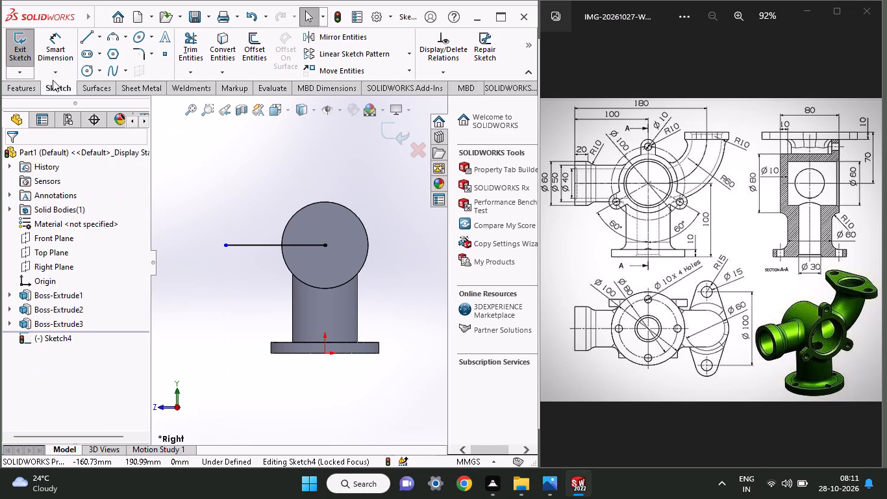
left_click(53, 56)
left_click(264, 243)
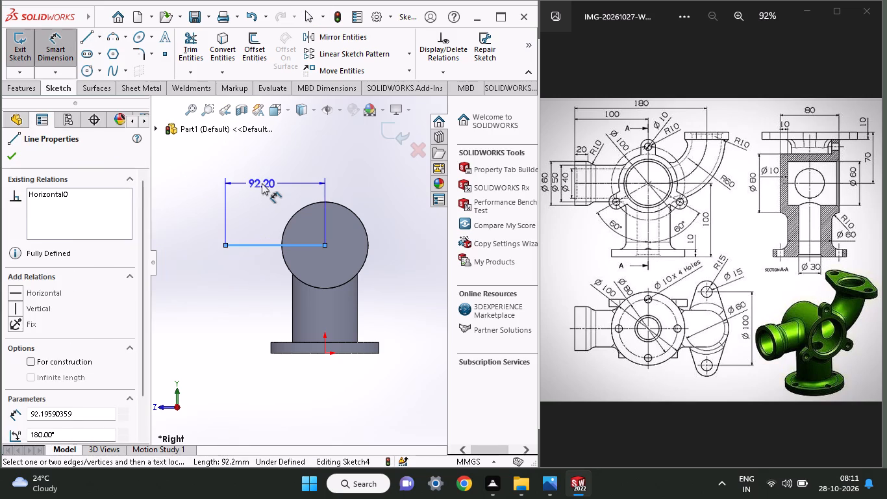
type("100")
key("Return")
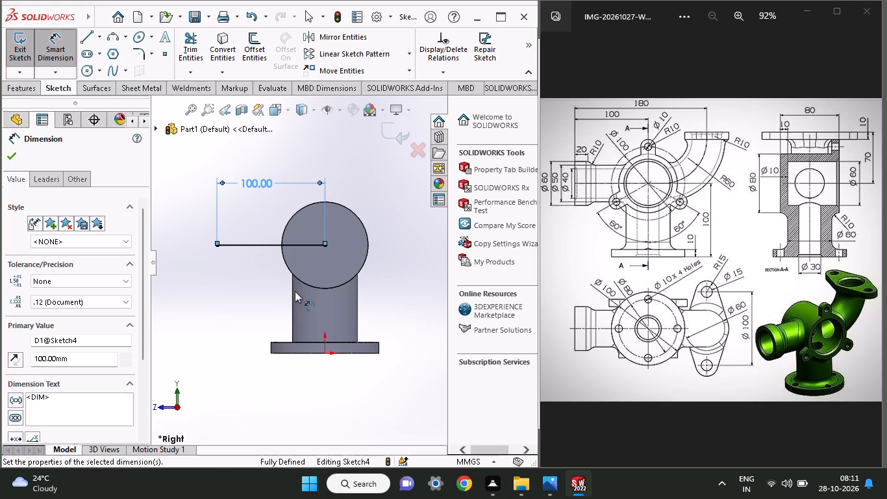
left_click(7, 157)
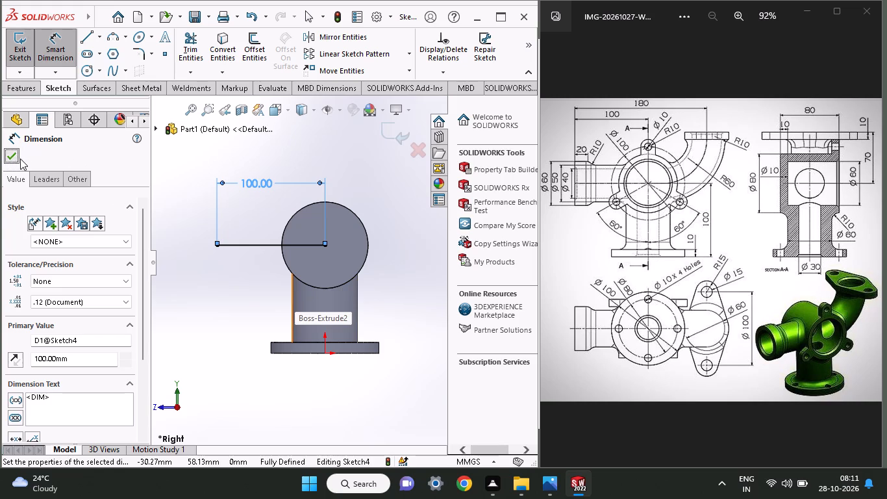
Close the line sketch and create a reference plane perpendicular to the 100 mm line, coincident with its outer endpoint.
left_click(24, 88)
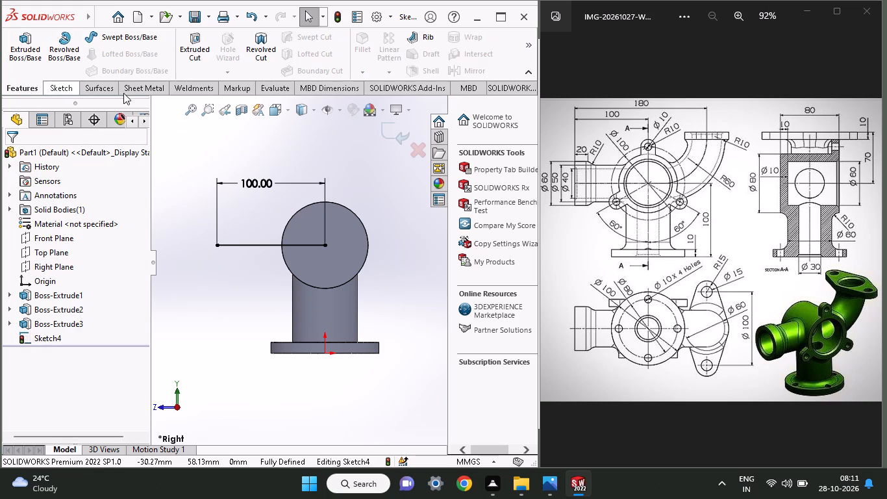
left_click(533, 53)
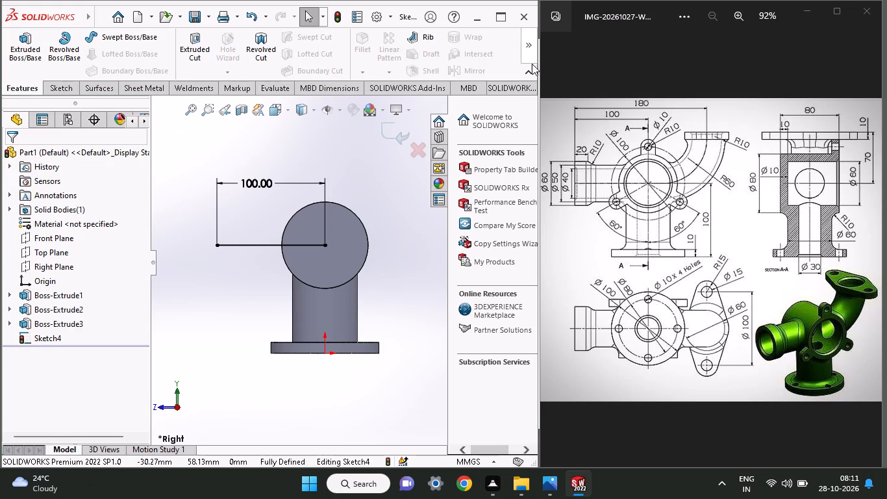
left_click(477, 103)
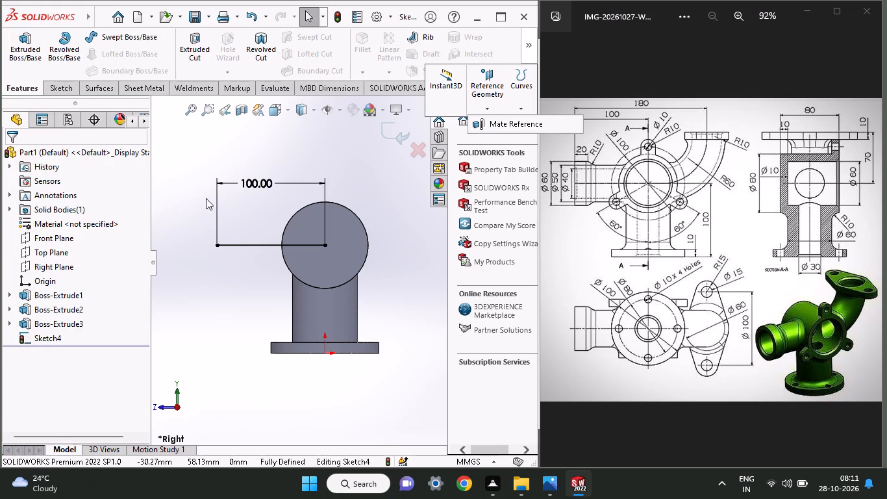
left_click(387, 129)
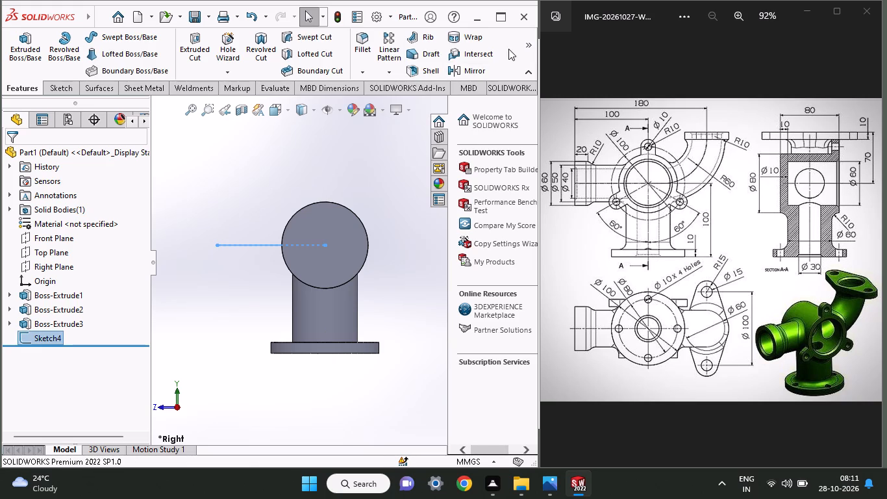
left_click(524, 44)
left_click(492, 96)
left_click(487, 124)
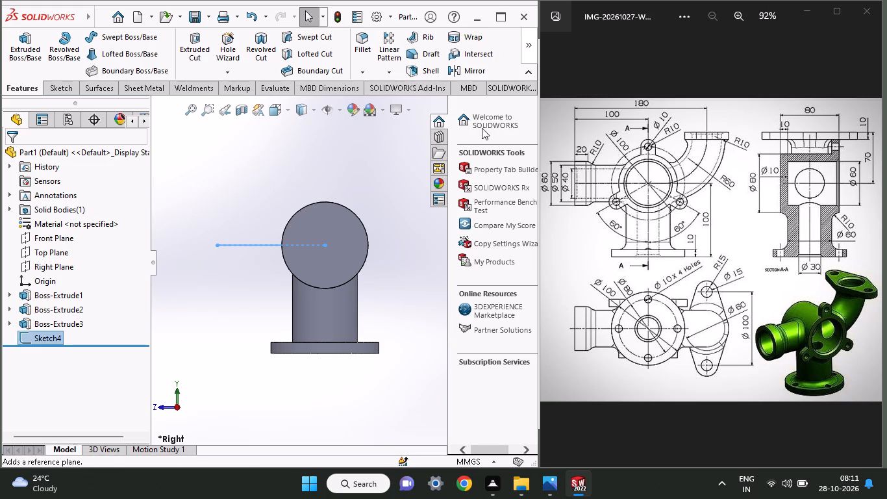
left_click(253, 244)
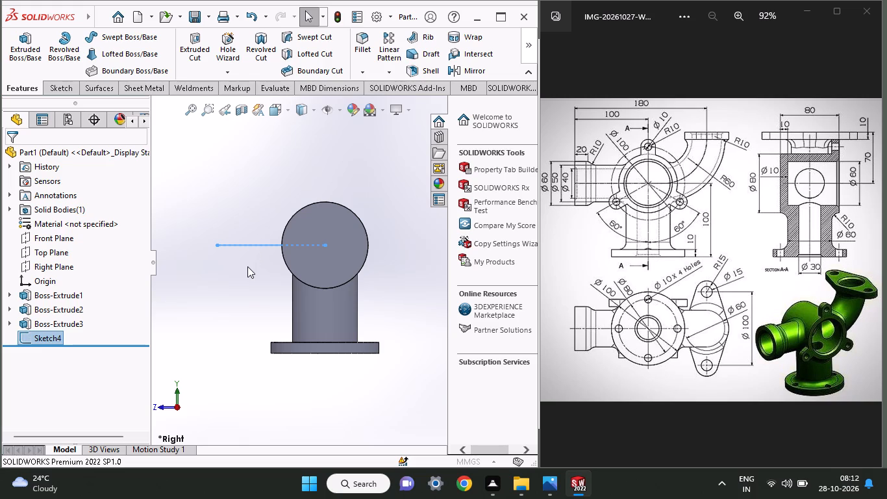
middle_click_drag(247, 266, 252, 326)
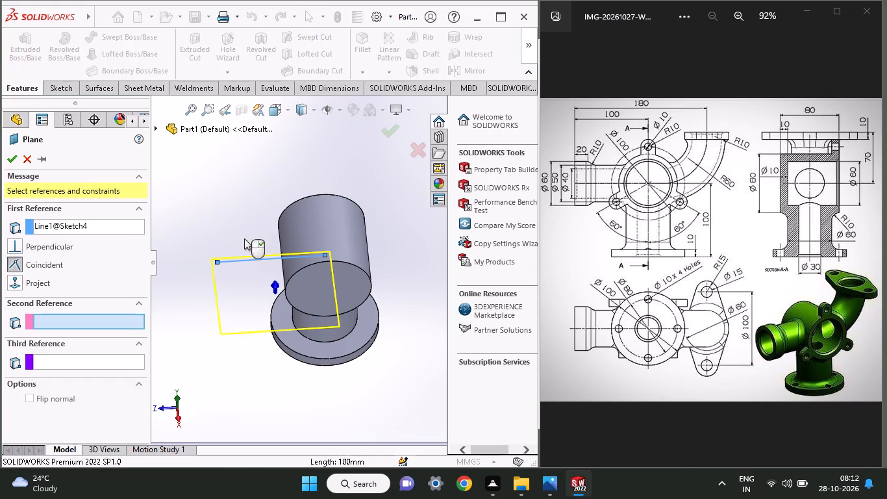
left_click(220, 262)
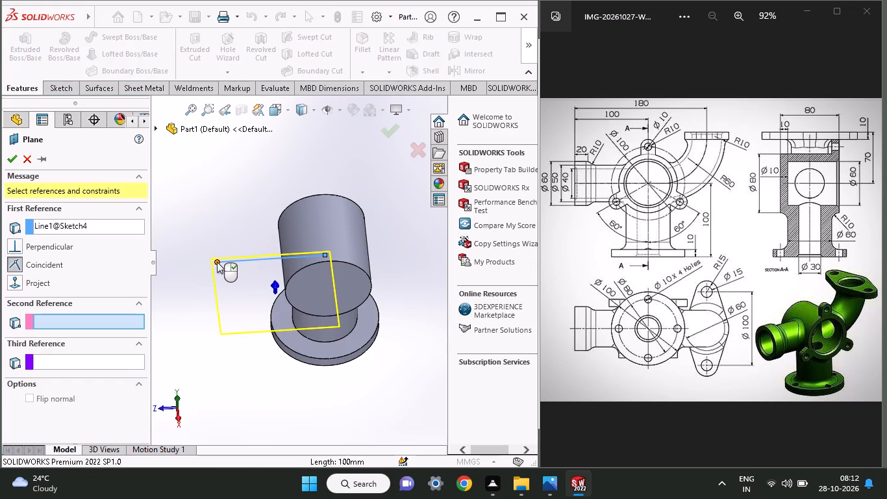
left_click(6, 159)
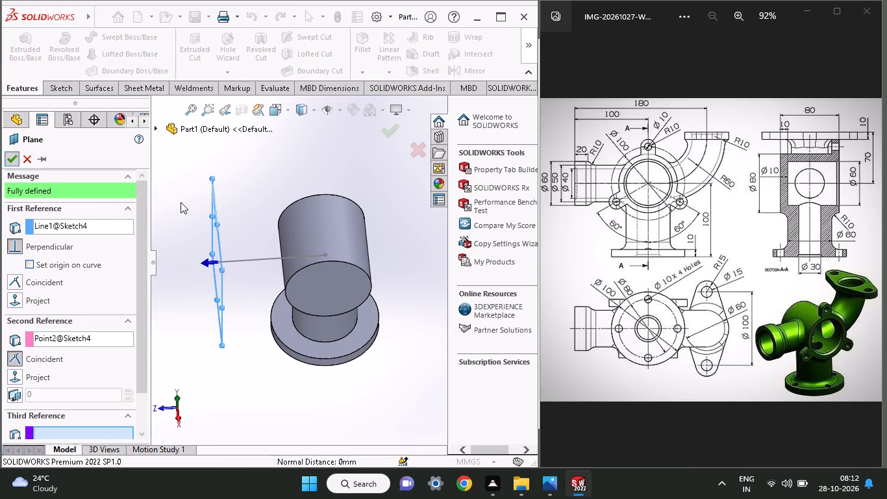
Start a new sketch on the reference plane at the outer end of the 100 mm line.
middle_click_drag(181, 201, 229, 155)
left_click(232, 215)
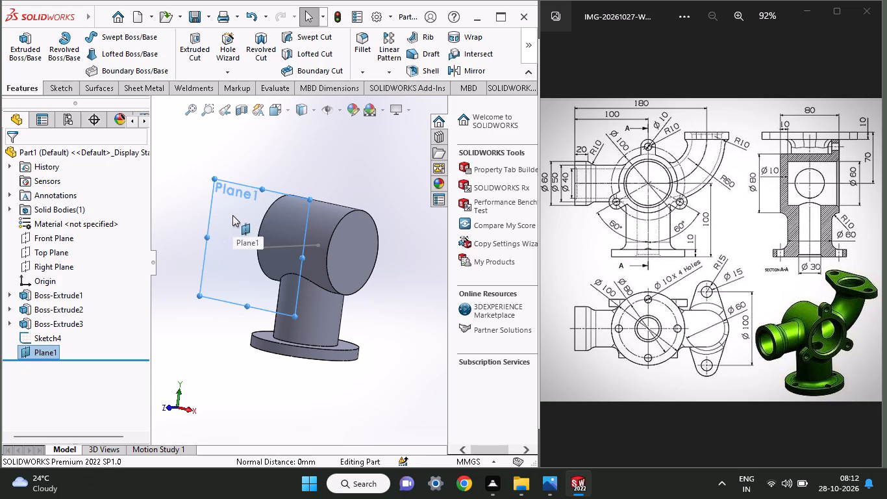
left_click(292, 177)
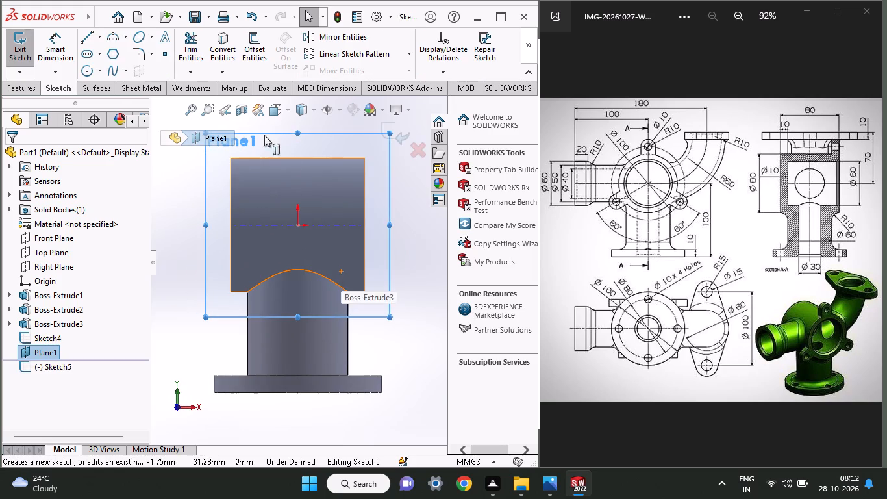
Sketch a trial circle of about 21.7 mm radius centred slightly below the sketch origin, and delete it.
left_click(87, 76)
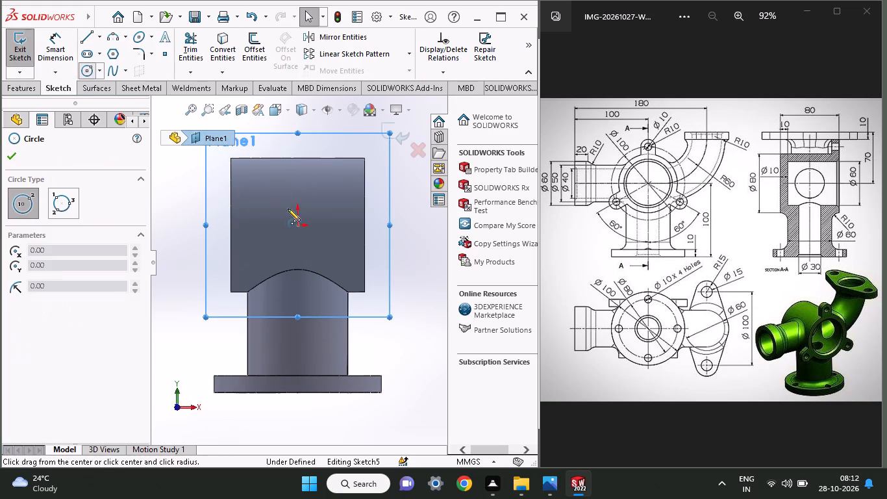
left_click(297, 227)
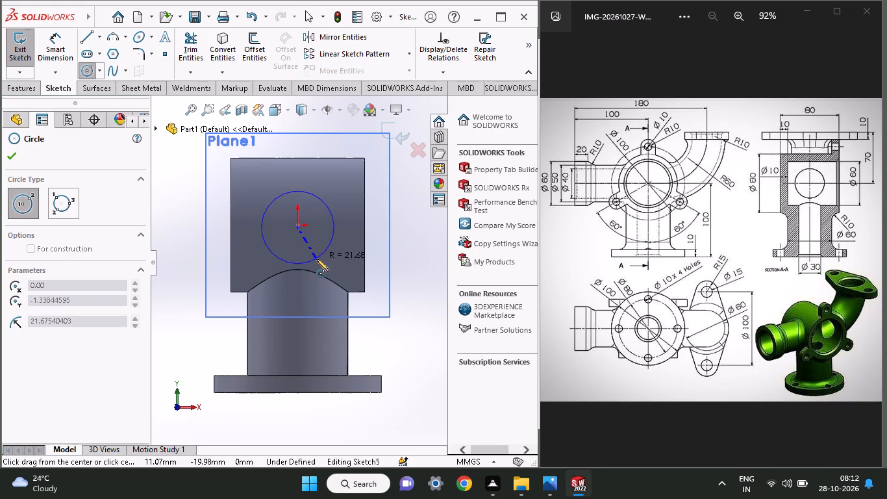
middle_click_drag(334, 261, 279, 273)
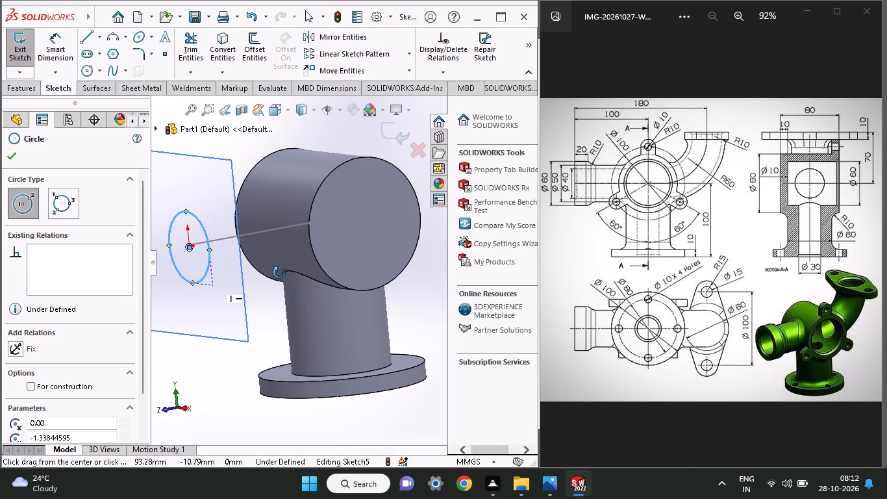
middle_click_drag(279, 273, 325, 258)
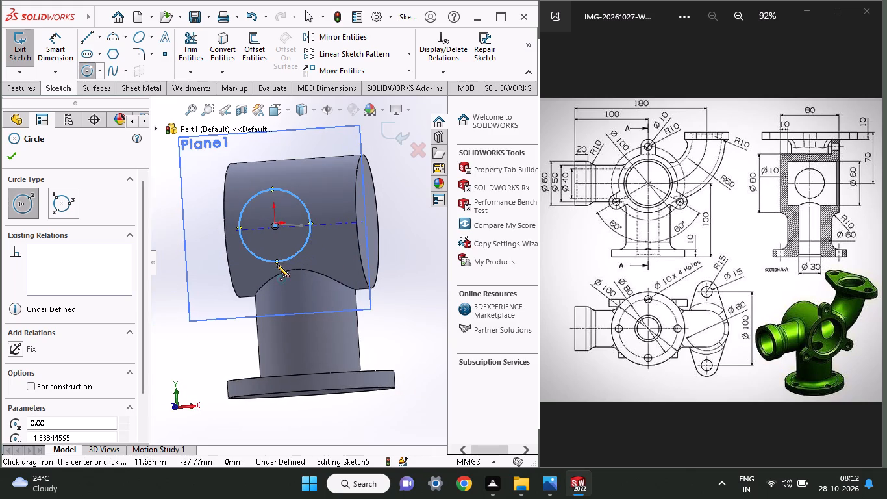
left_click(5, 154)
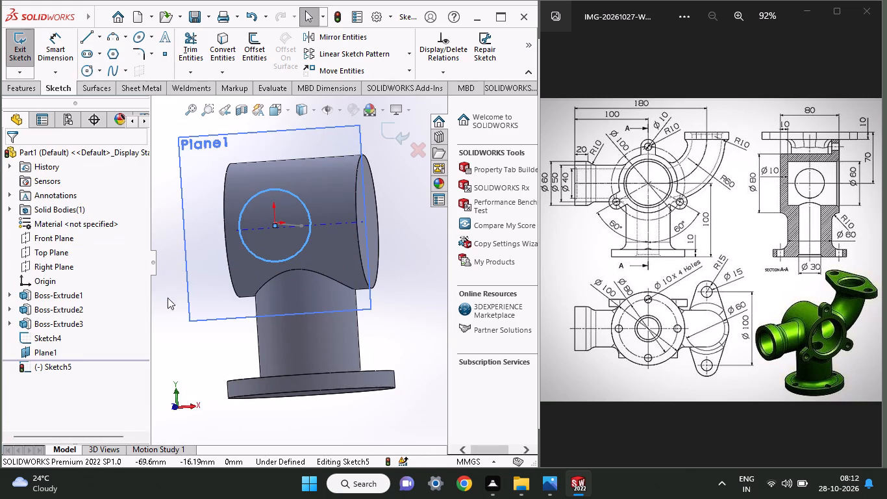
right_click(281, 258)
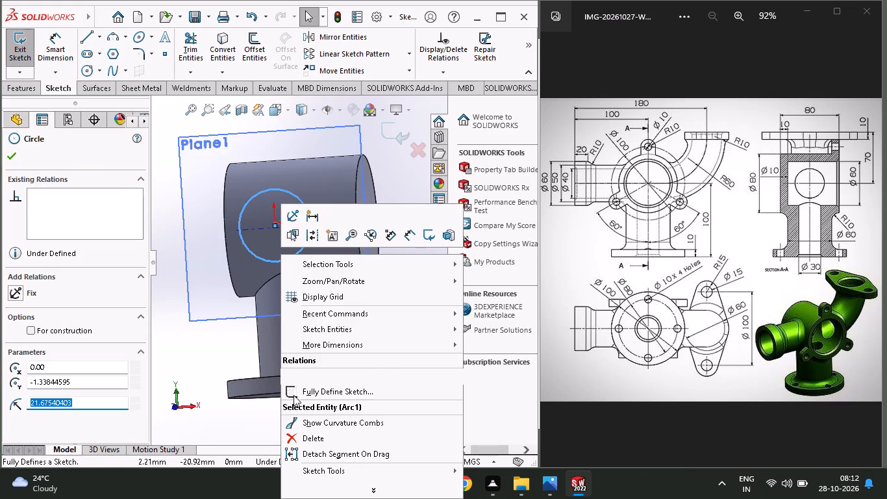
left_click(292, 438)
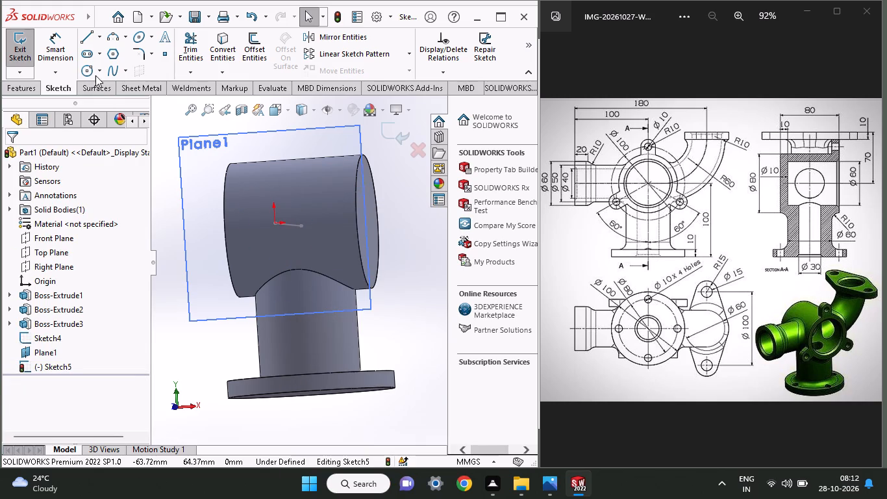
Sketch a circle centred on the sketch origin at the line's endpoint and dimension it to a 50 mm diameter.
left_click(93, 70)
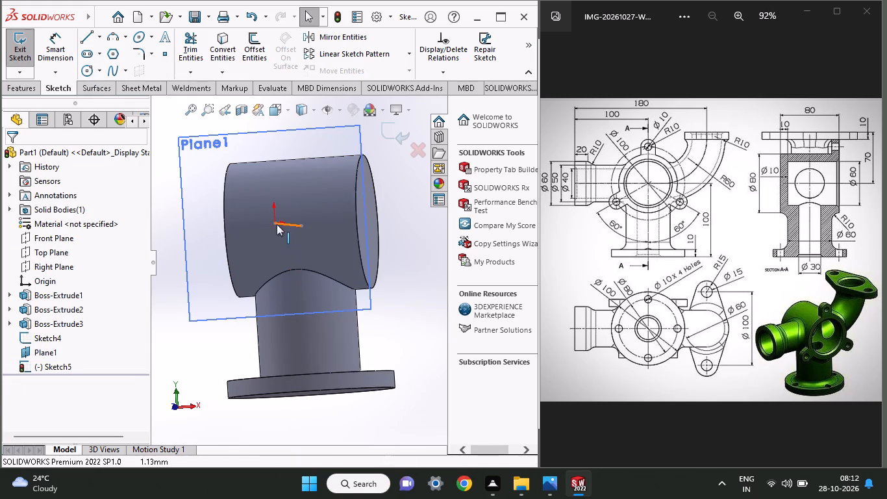
left_click(80, 64)
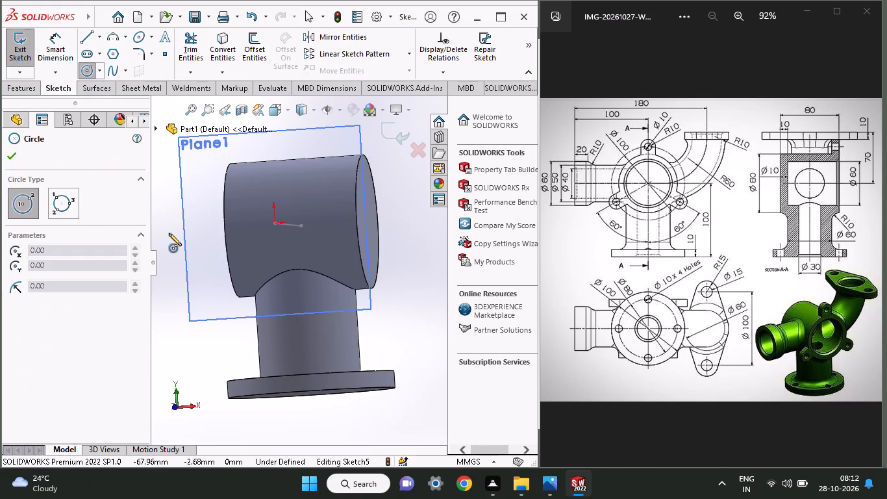
left_click(275, 224)
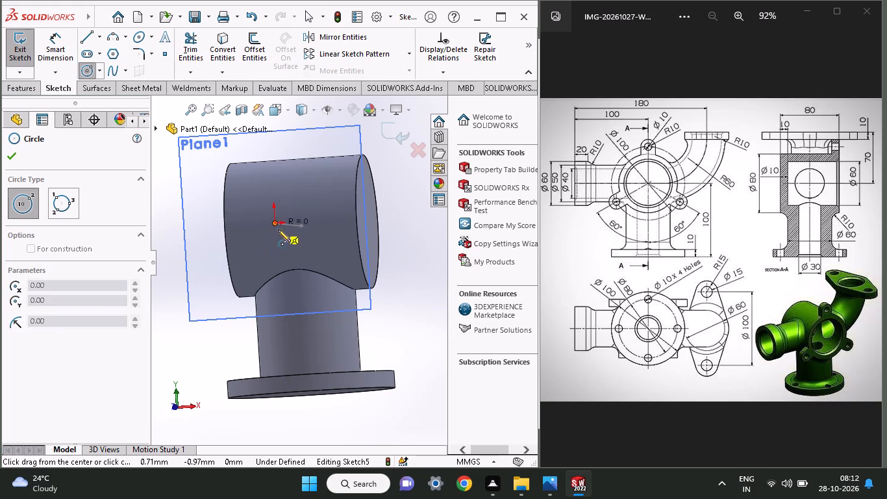
left_click(279, 260)
left_click(55, 60)
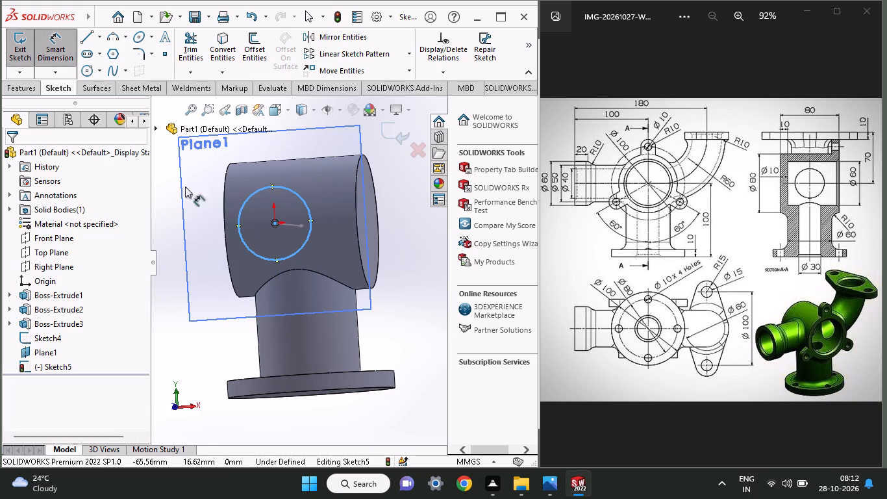
left_click(279, 259)
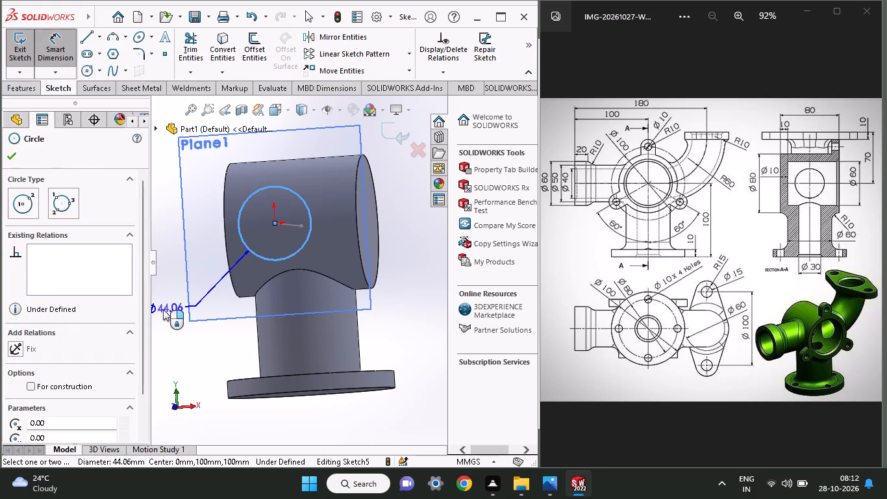
left_click(163, 309)
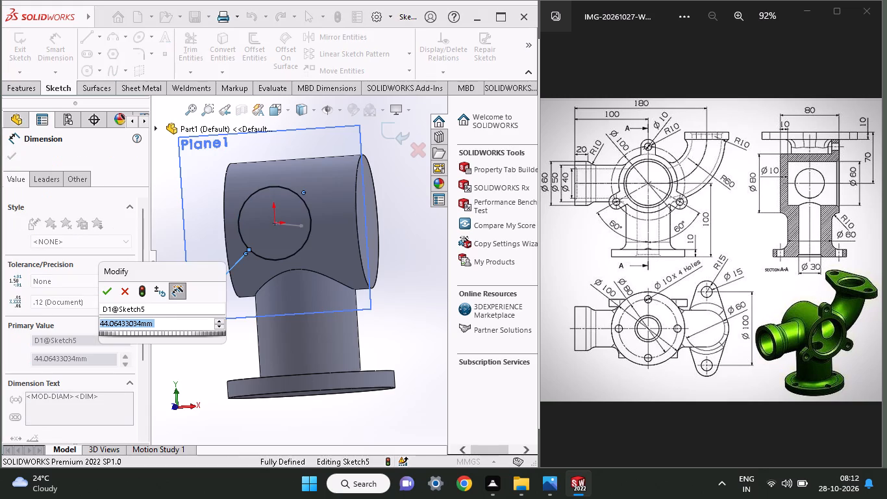
type("50")
key("Return")
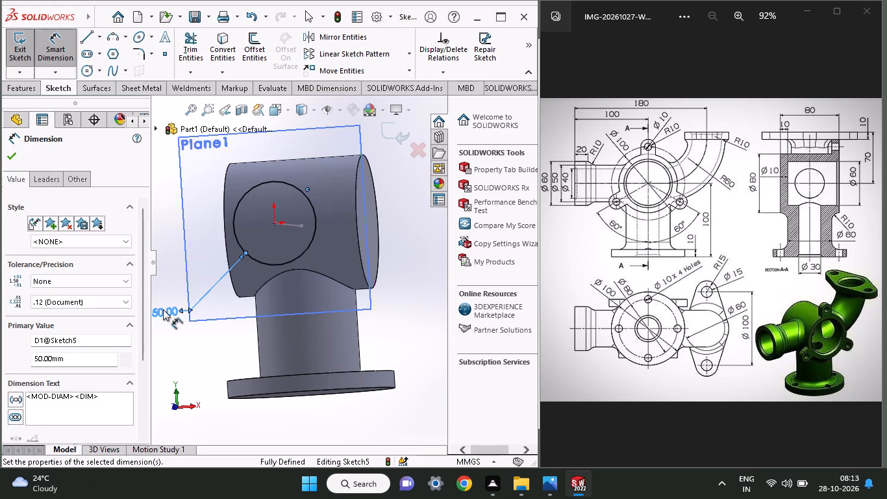
left_click(8, 160)
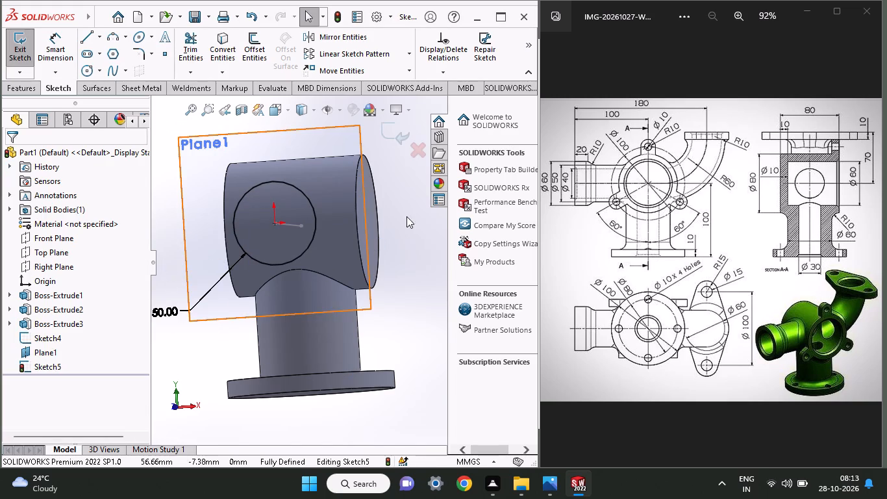
Extrude the 50 mm circle 80 mm with a Blind end condition, directed toward the 80 mm cylinder and merged with the body.
middle_click_drag(401, 222, 340, 268)
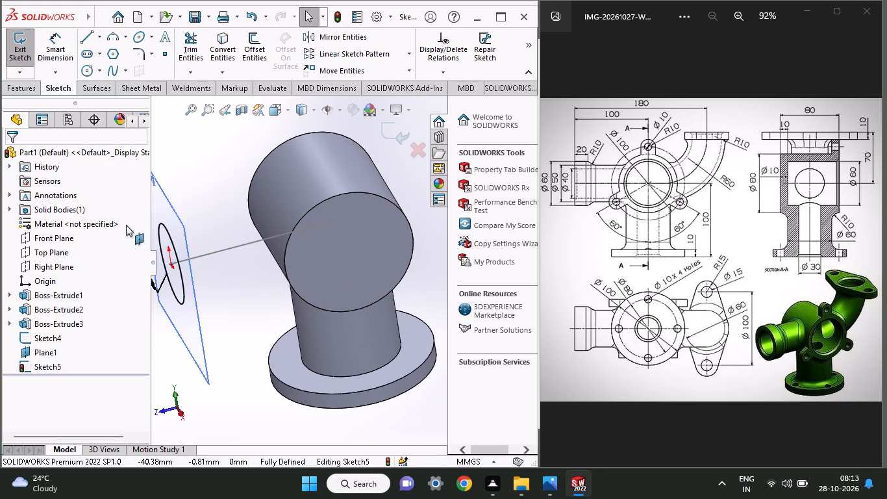
left_click(34, 88)
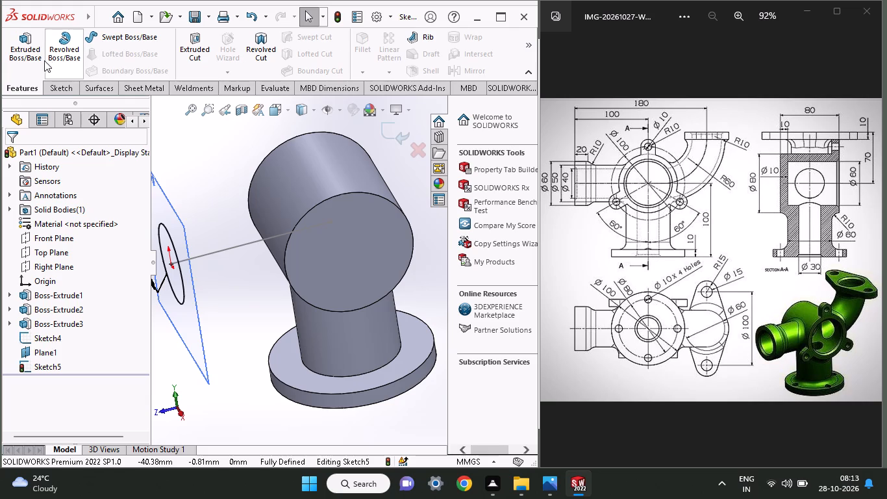
left_click(27, 57)
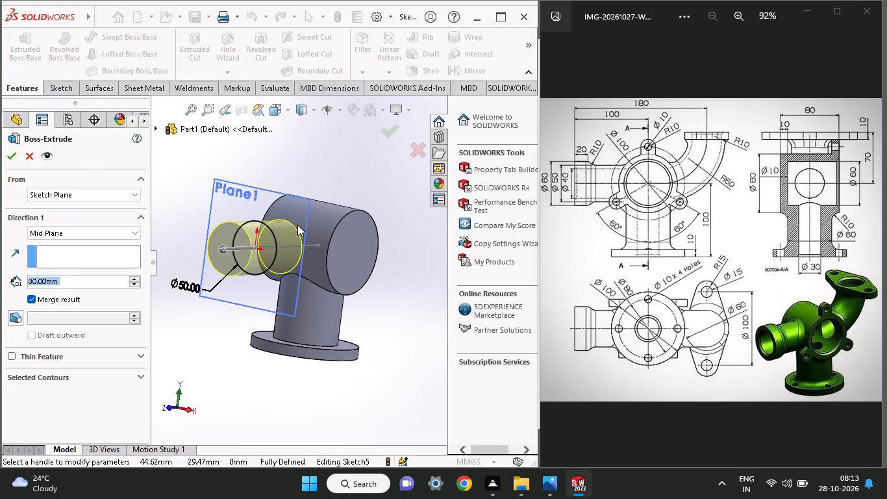
left_click(46, 238)
left_click(44, 244)
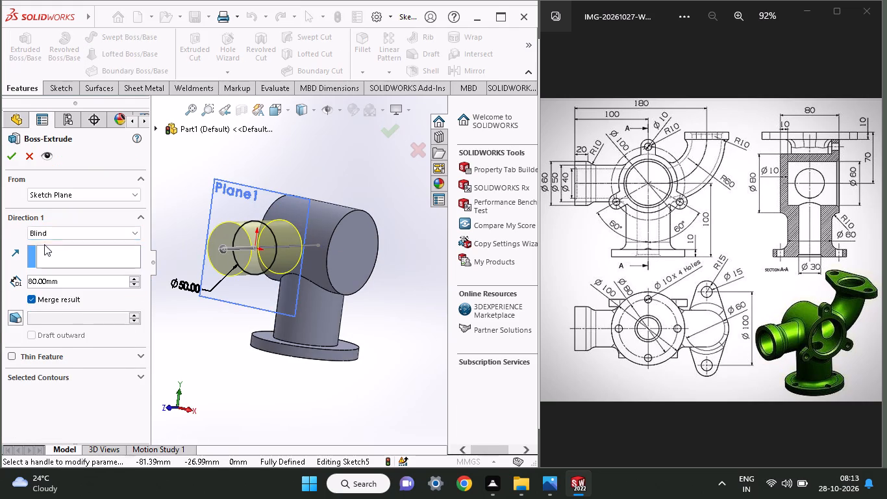
left_click(14, 240)
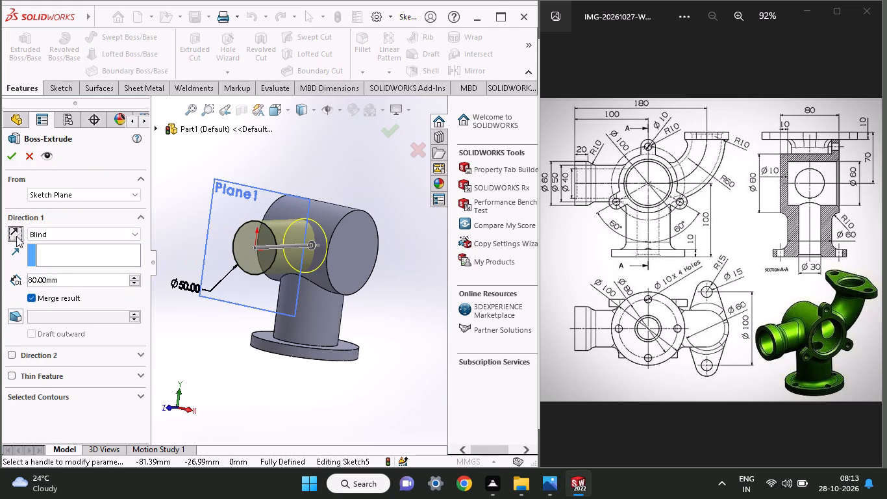
middle_click_drag(349, 316, 302, 339)
left_click(18, 156)
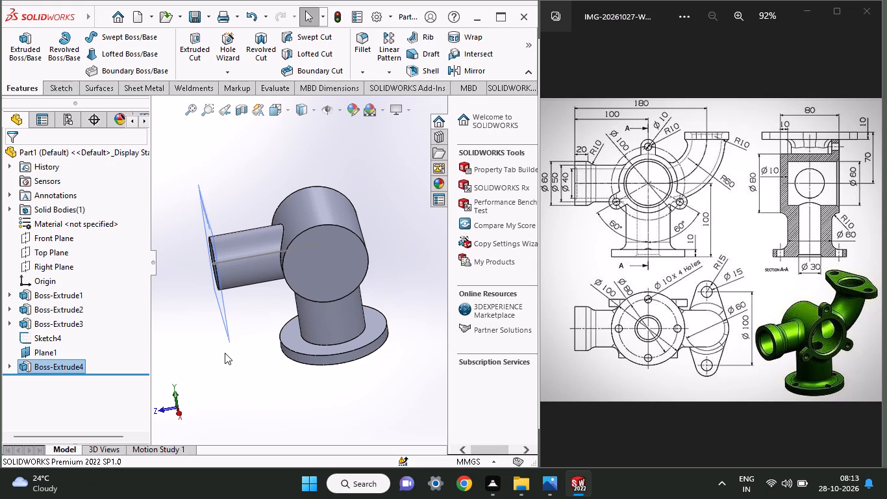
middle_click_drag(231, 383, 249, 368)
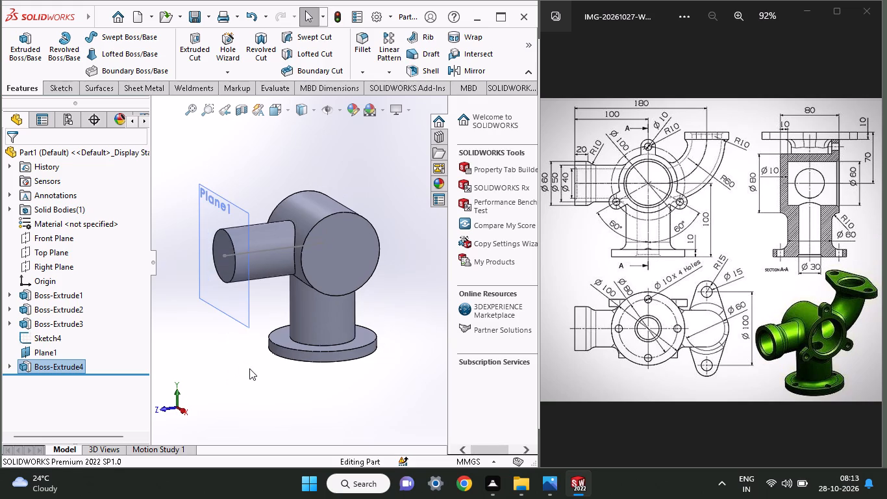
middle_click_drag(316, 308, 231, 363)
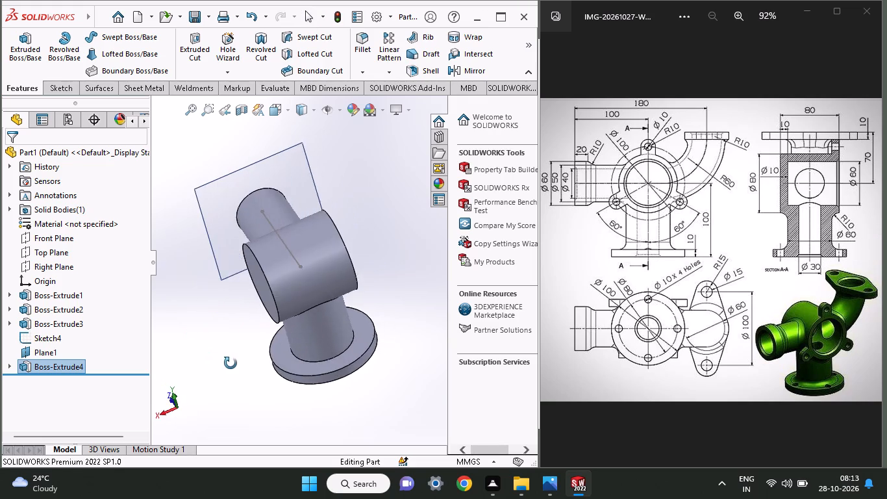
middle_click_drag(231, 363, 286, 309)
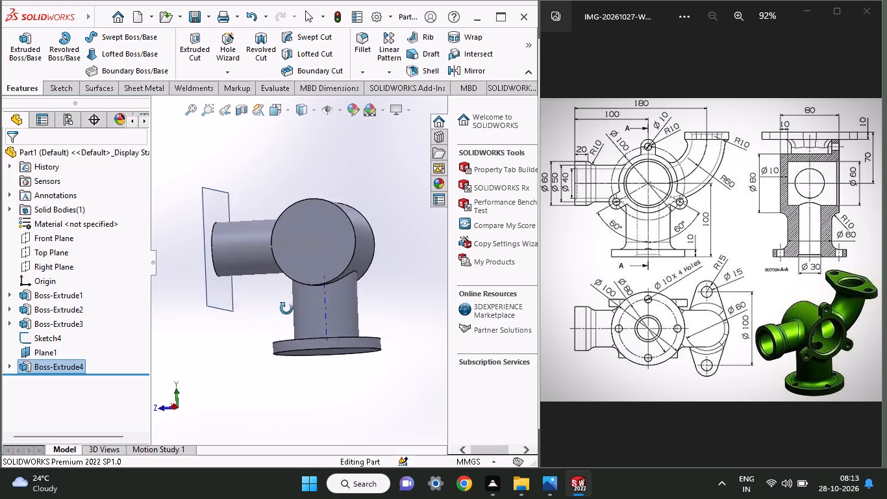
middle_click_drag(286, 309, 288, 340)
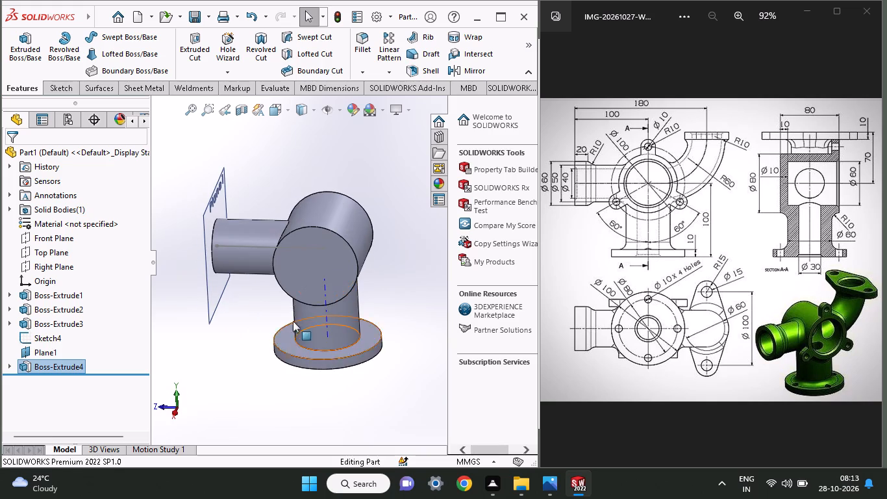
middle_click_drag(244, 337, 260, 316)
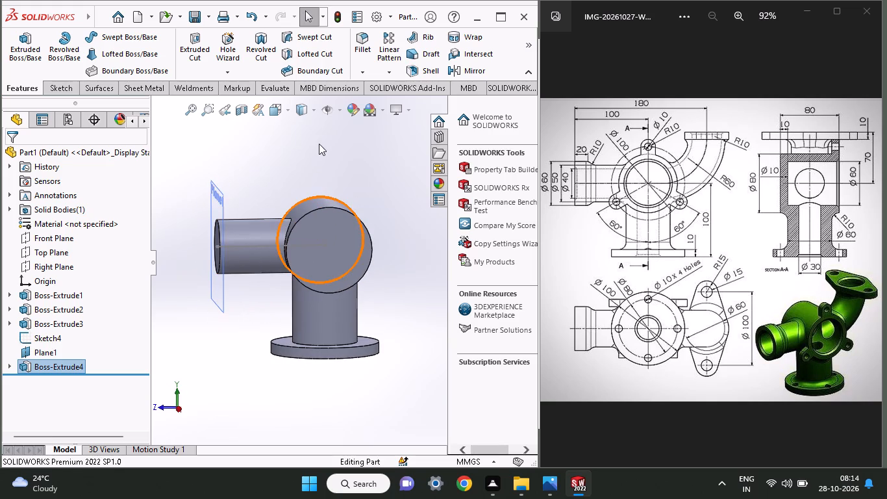
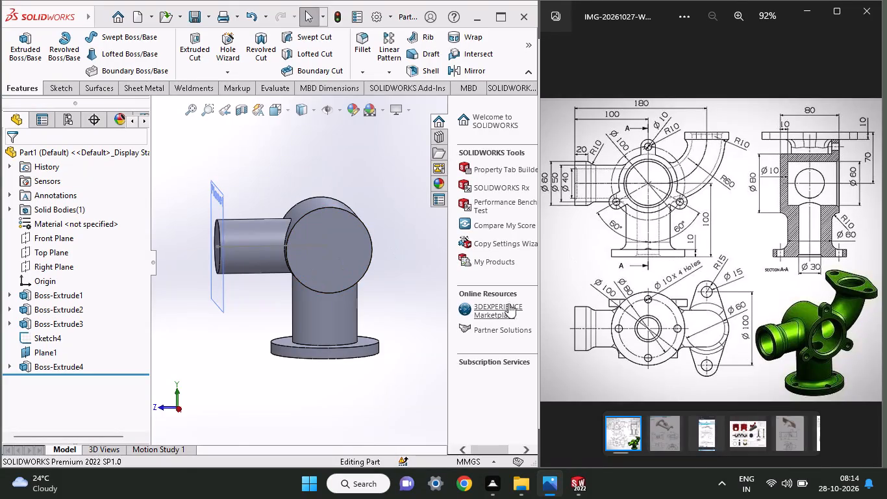
On Plane1 at the side port's outer end, sketch a circle centred on the sketch origin and dimension it to a 60 mm diameter.
middle_click(372, 177)
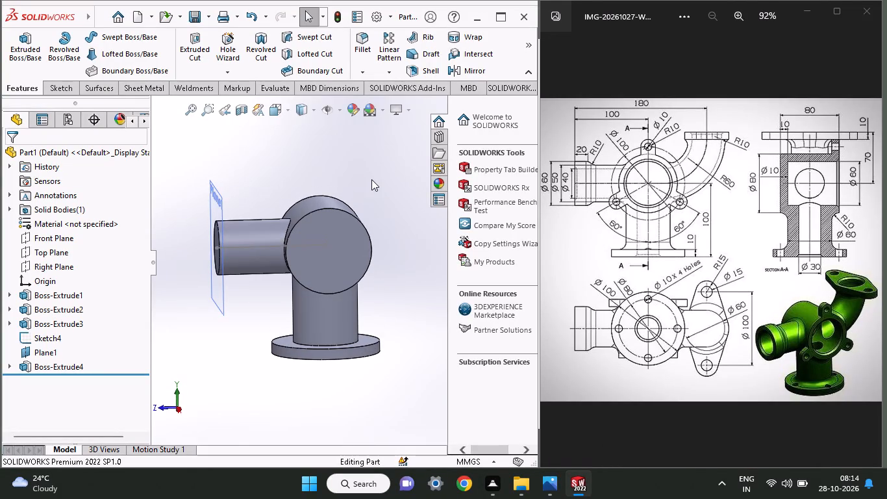
middle_click_drag(201, 297, 236, 306)
left_click(229, 275)
left_click(290, 236)
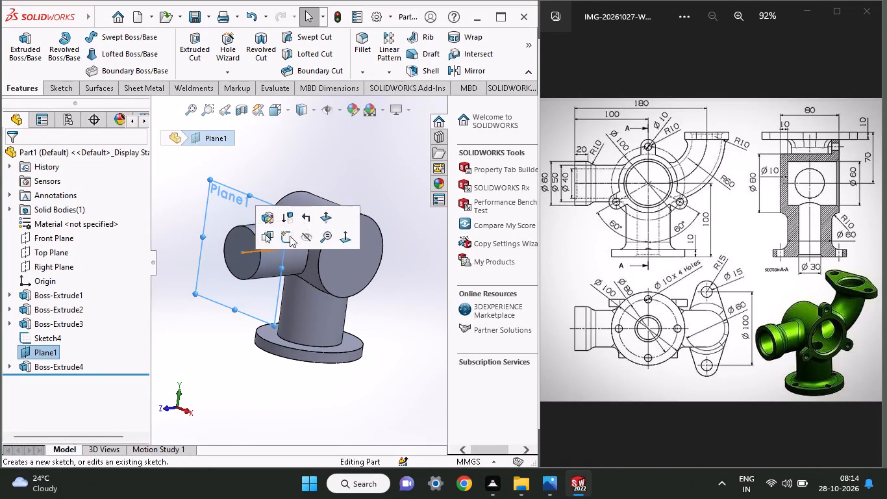
left_click(87, 73)
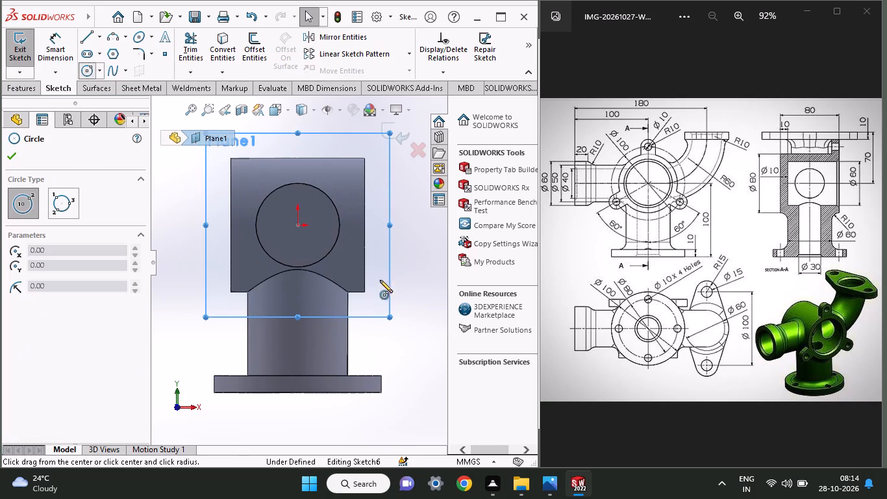
left_click(299, 226)
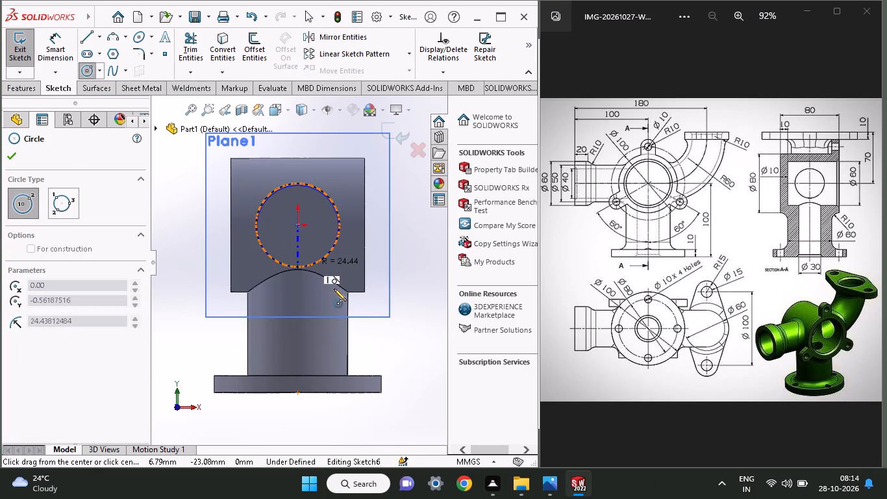
left_click(334, 269)
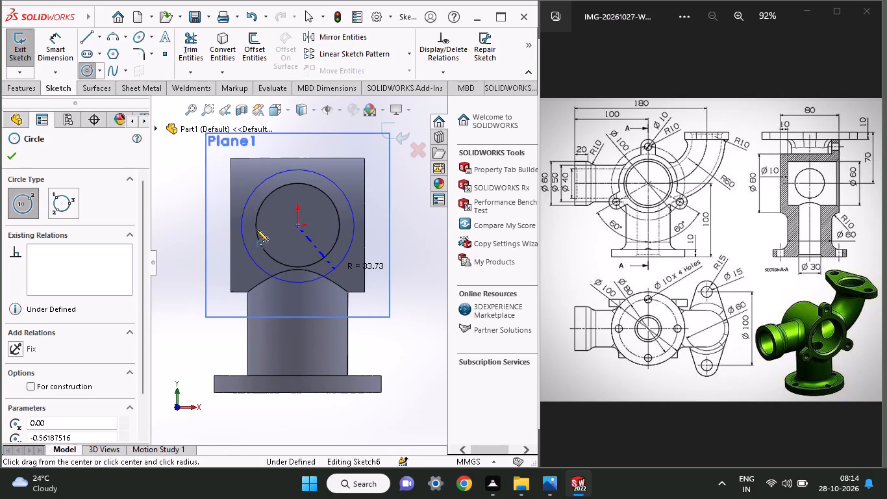
left_click(55, 45)
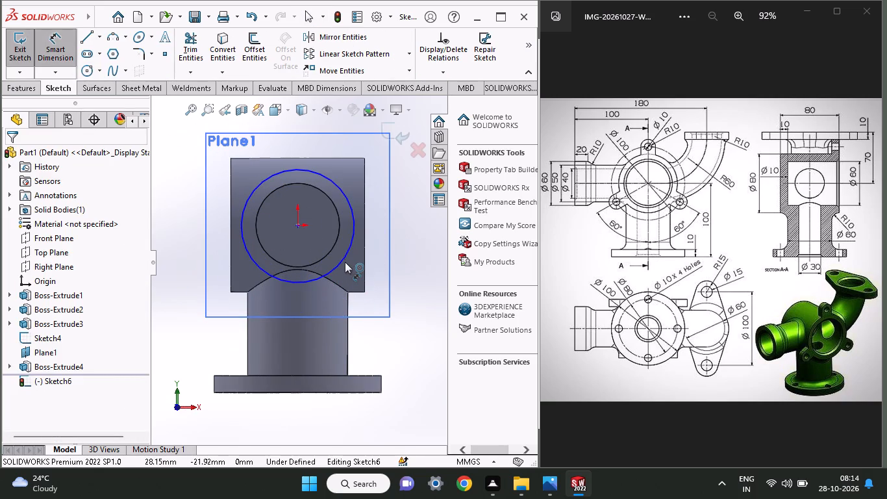
left_click(344, 257)
left_click(381, 281)
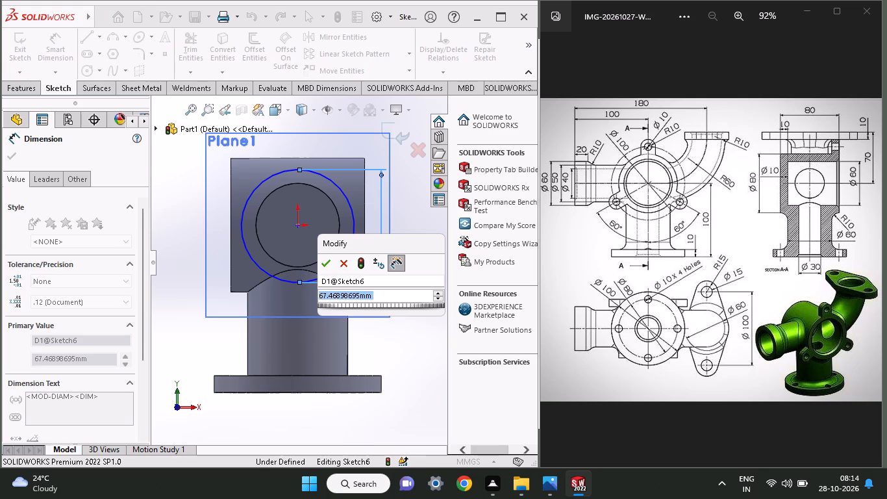
type("60")
key("Return")
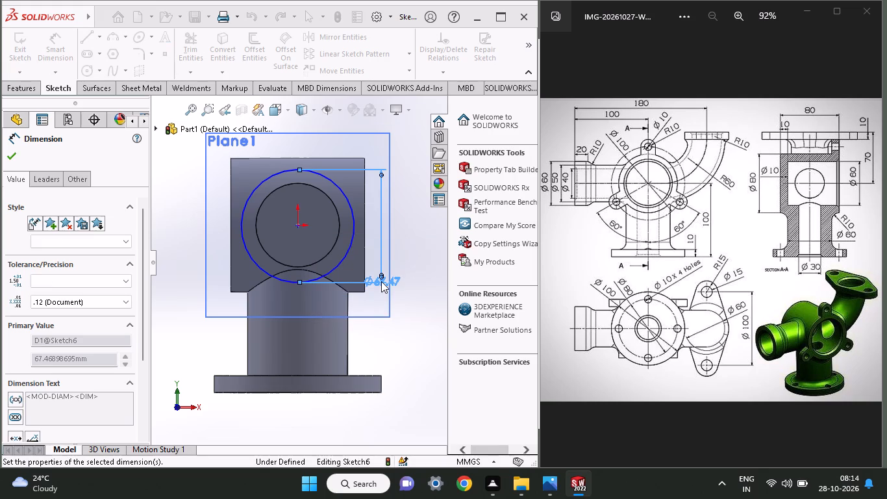
Extrude the 60 mm circle 20 mm with a Blind end condition, reversed toward the main body and merged, as the port's end collar.
middle_click_drag(427, 270, 419, 270)
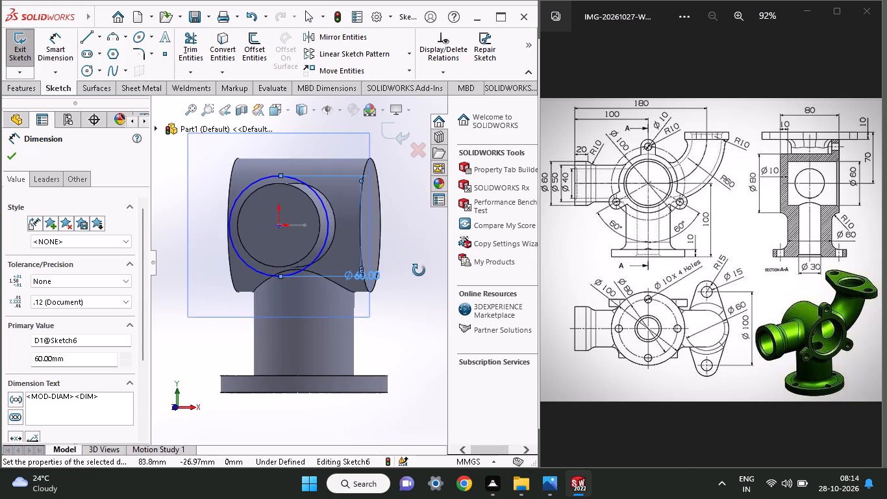
middle_click_drag(419, 270, 372, 279)
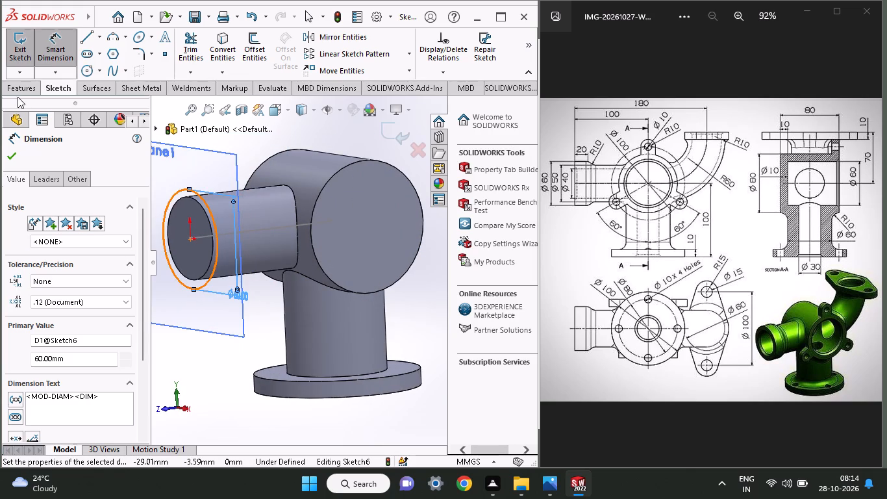
left_click(18, 96)
left_click(18, 88)
left_click(28, 61)
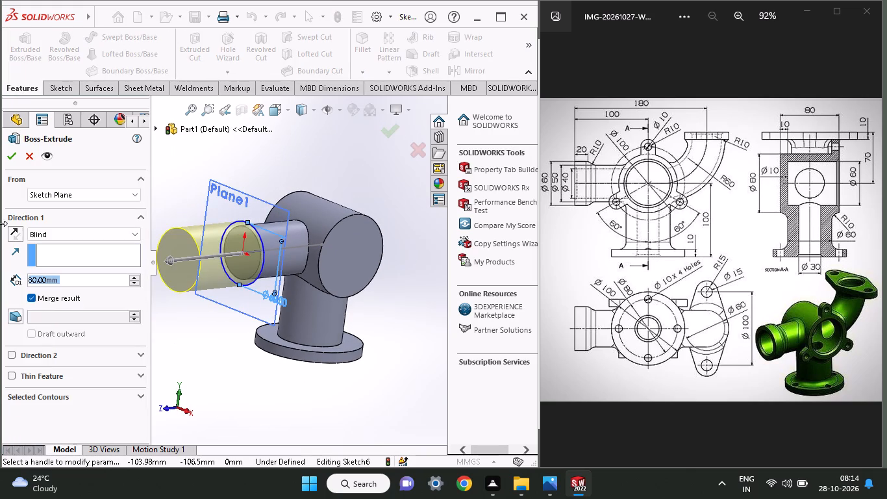
left_click(18, 237)
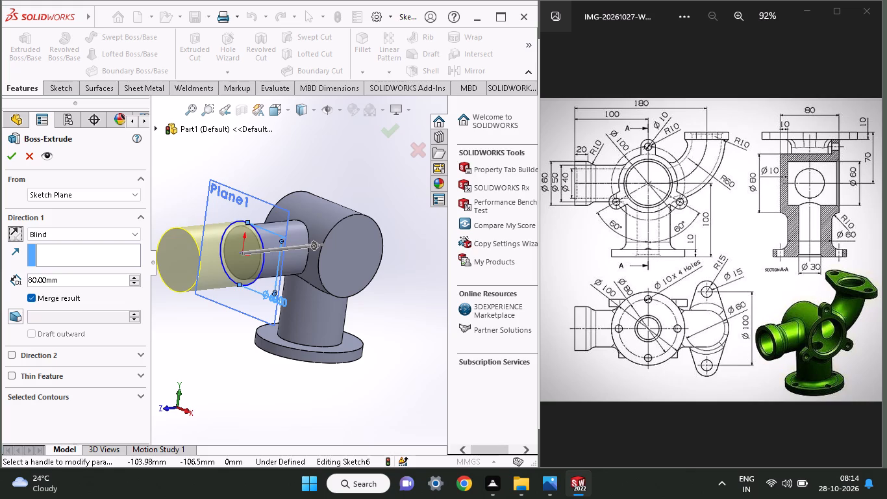
left_click_drag(61, 279, 0, 279)
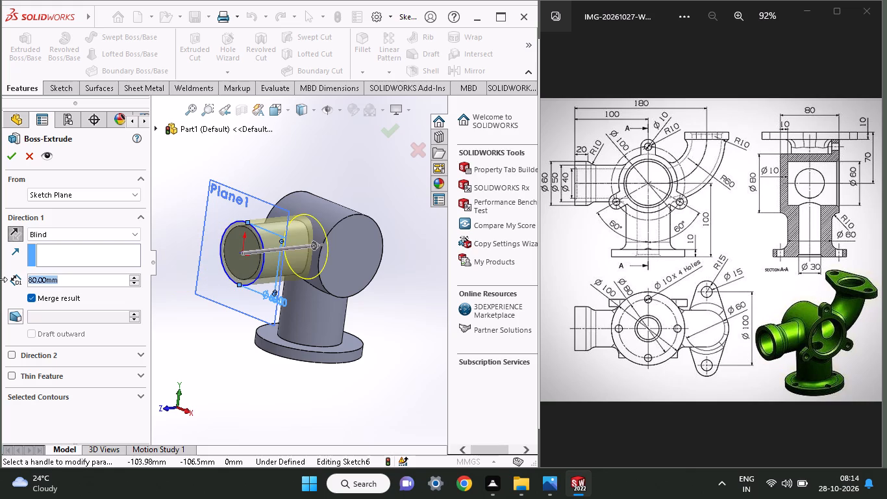
type("20")
key("Return")
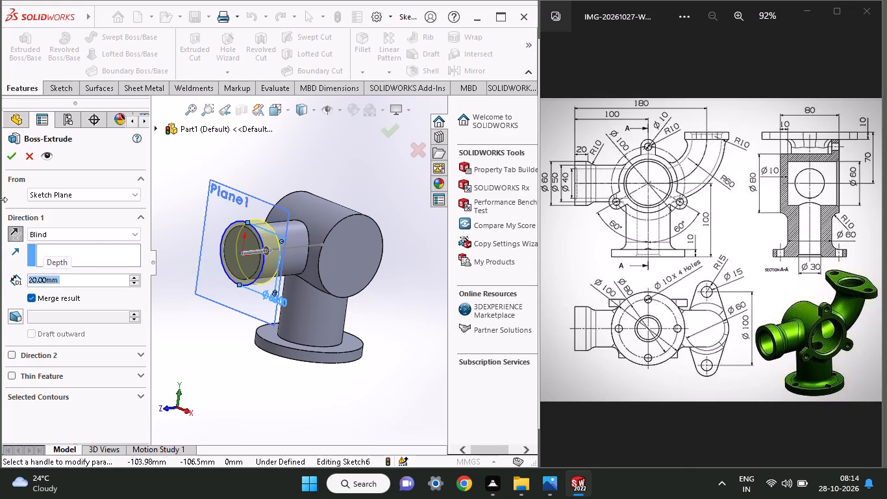
left_click(6, 159)
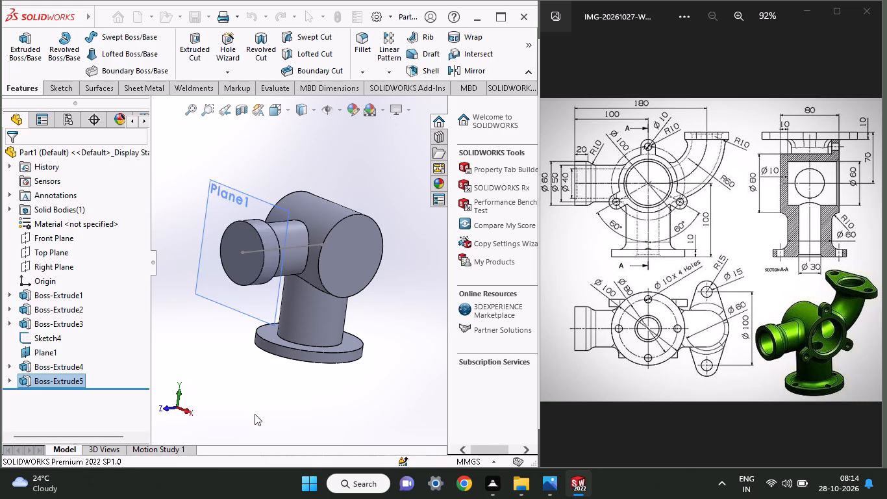
On the Right Plane, sketch a horizontal line about 74 mm long from the body's centre away from the side port, then a vertical line about 78 mm upward.
middle_click_drag(255, 414, 208, 428)
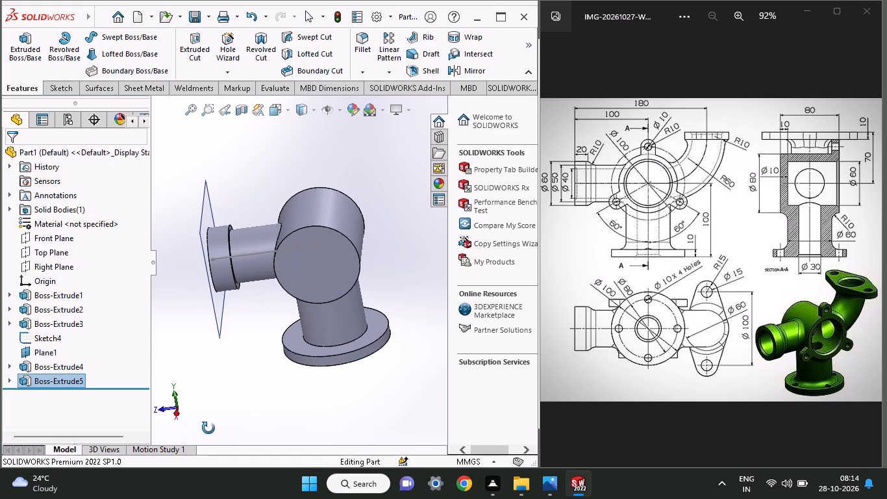
middle_click_drag(208, 428, 216, 426)
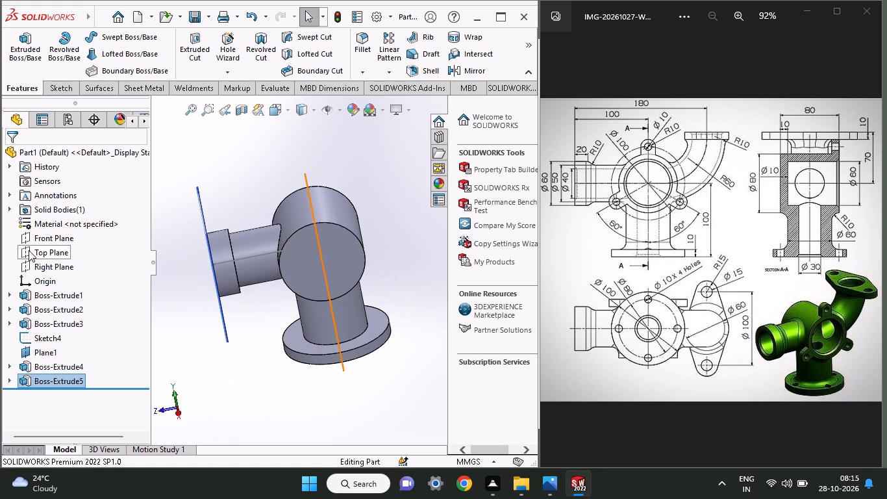
left_click(33, 261)
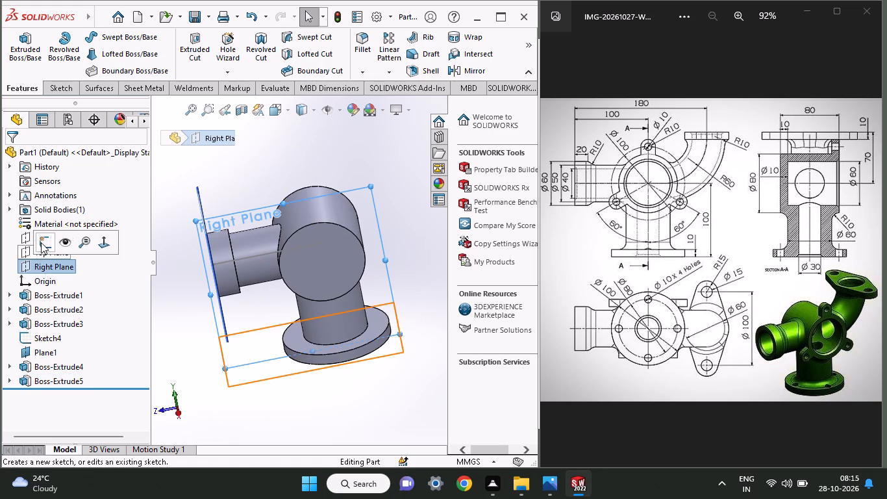
left_click(42, 242)
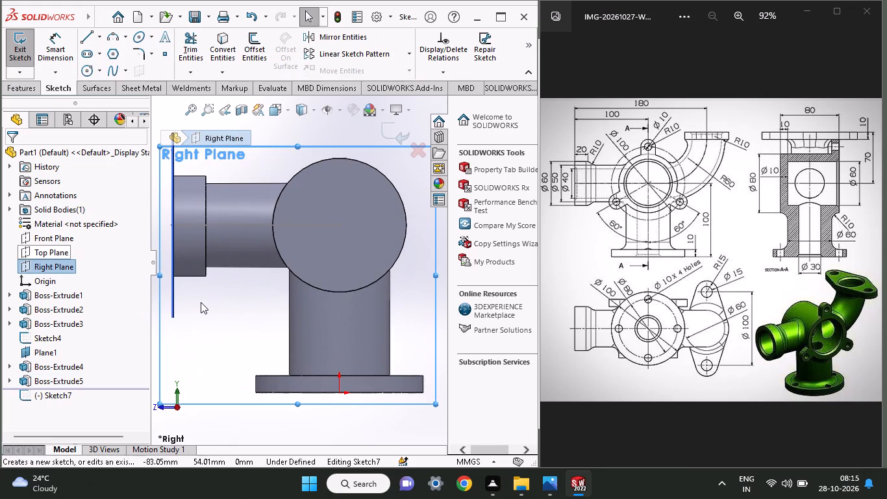
scroll(201, 302, "up", 2, "ctrl")
scroll(274, 281, "up", 4, "ctrl")
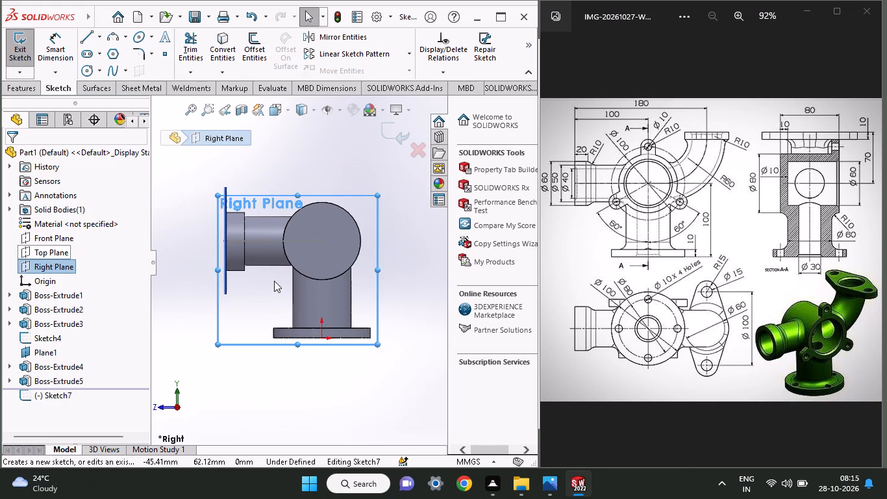
scroll(342, 248, "down", 4, "ctrl")
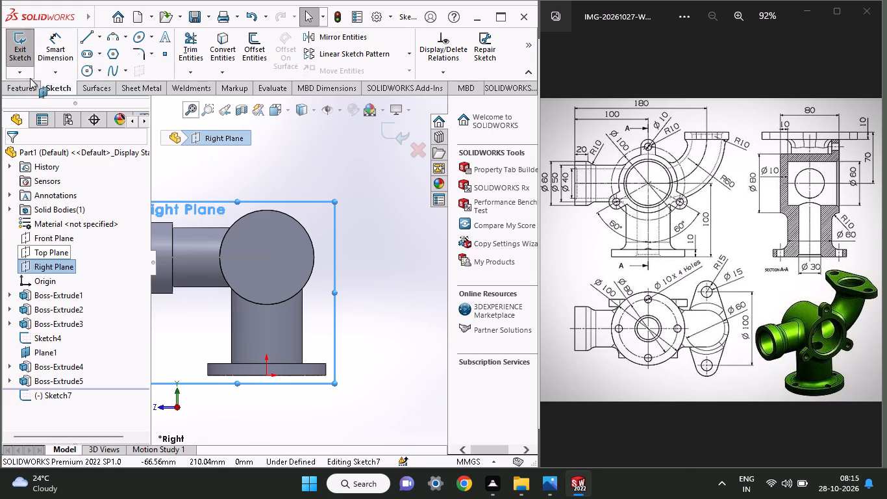
left_click(82, 40)
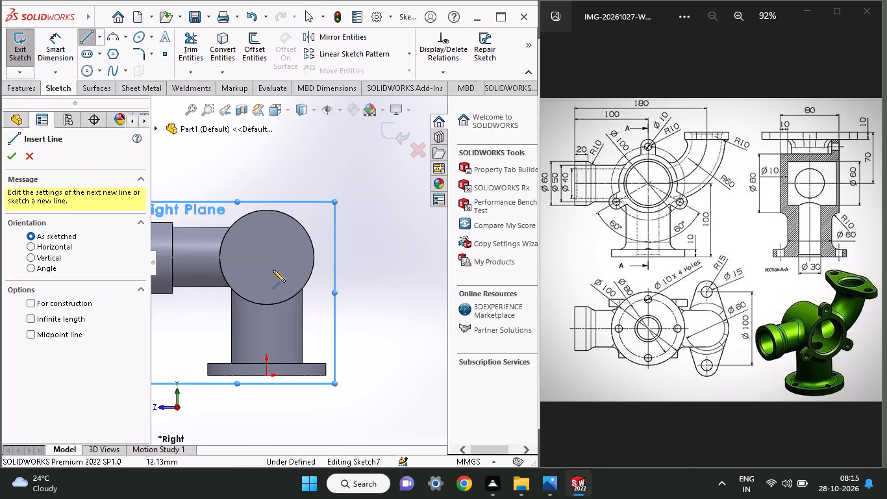
left_click(265, 257)
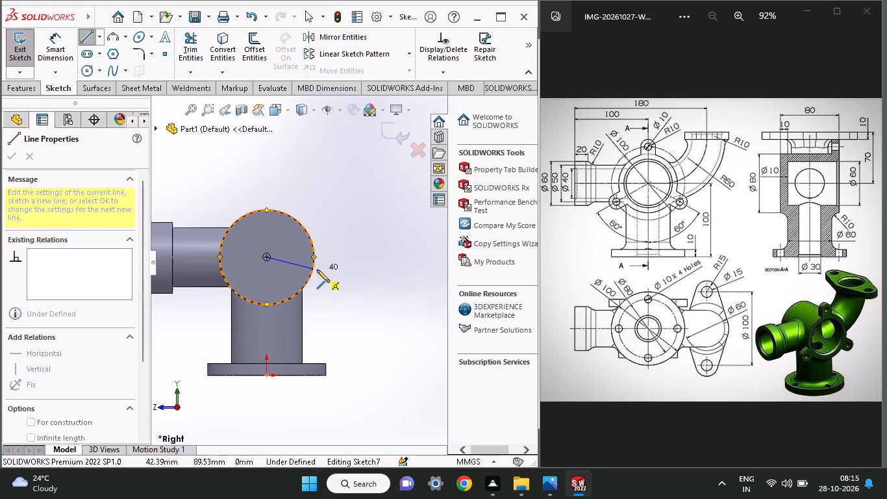
left_click(355, 257)
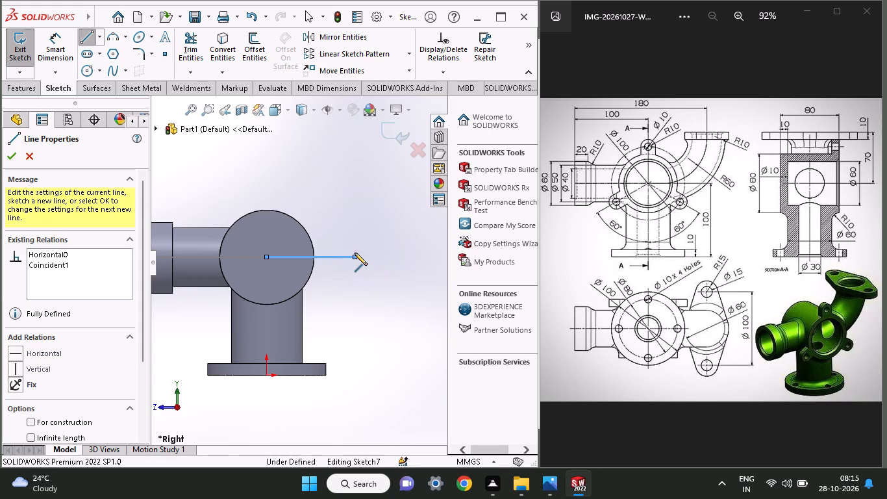
left_click(353, 165)
right_click(375, 208)
left_click(384, 219)
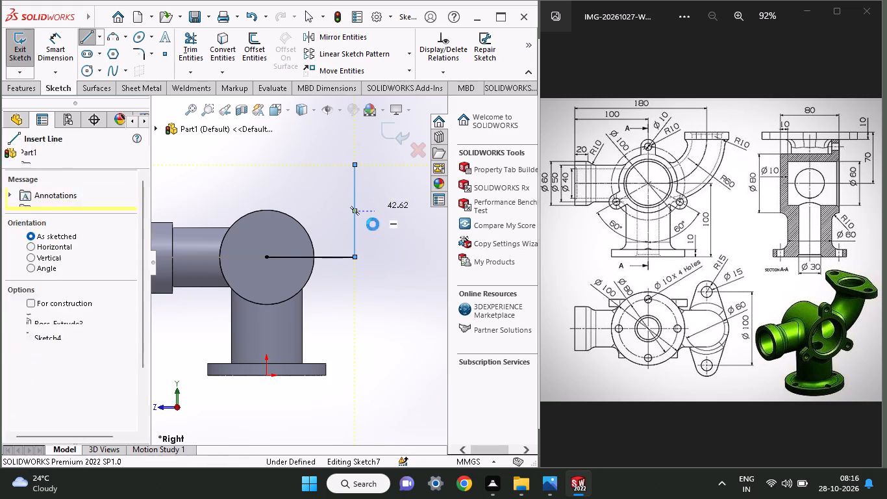
Dimension the vertical line to 70 mm and the horizontal line to 80 mm.
left_click(57, 51)
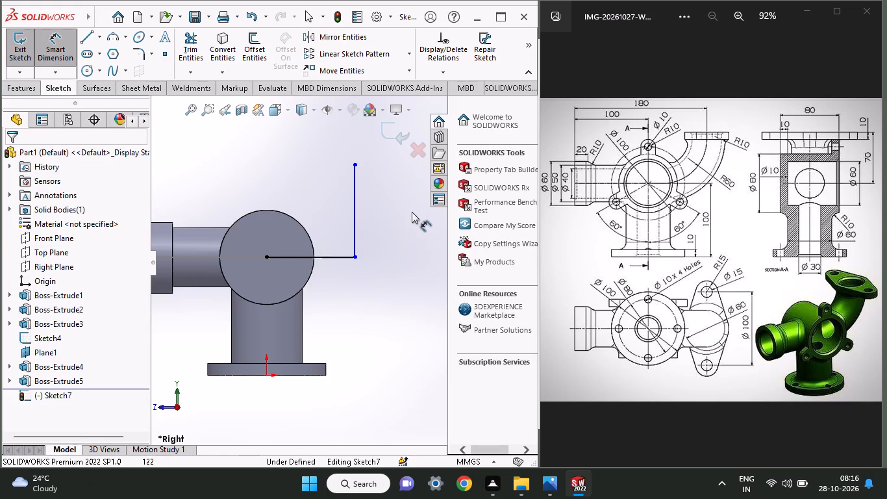
left_click(353, 220)
left_click(365, 228)
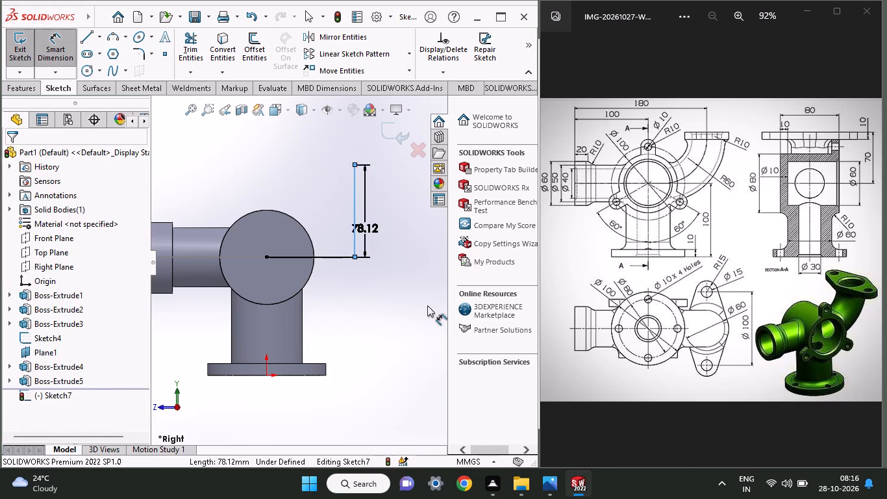
type("70")
key("Return")
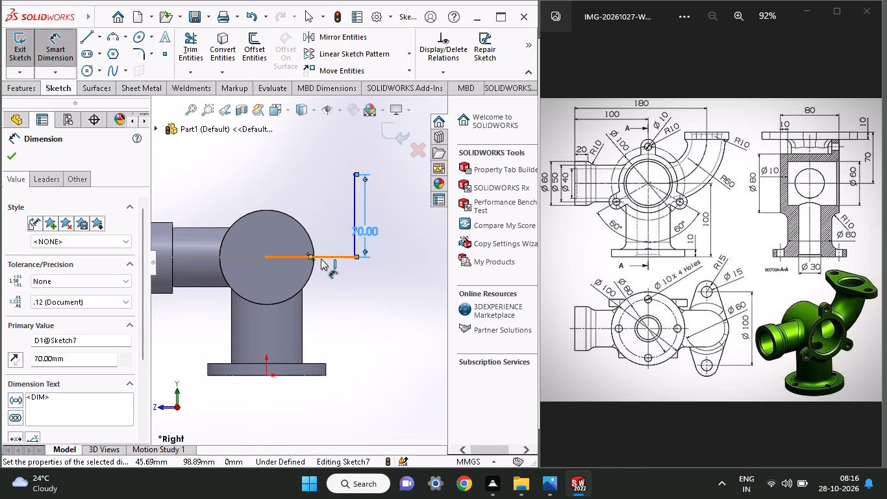
left_click_drag(319, 281, 321, 289)
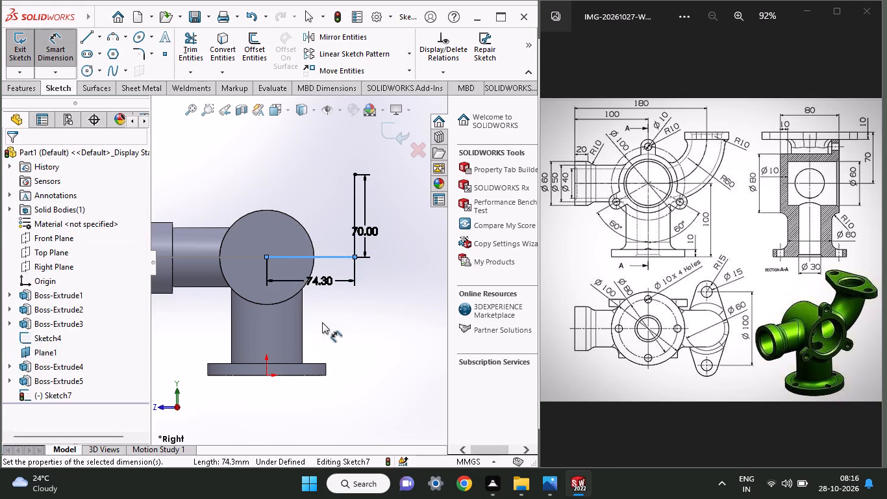
key("0")
key("BackSpace")
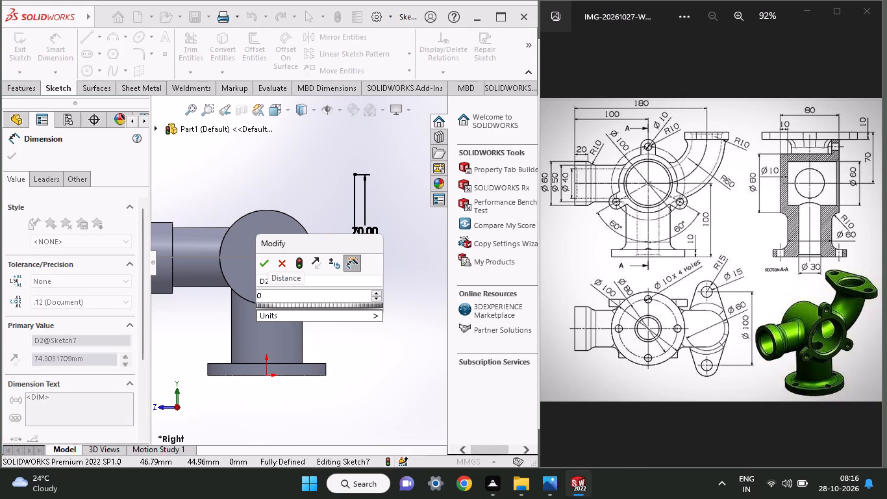
type("80")
key("Return")
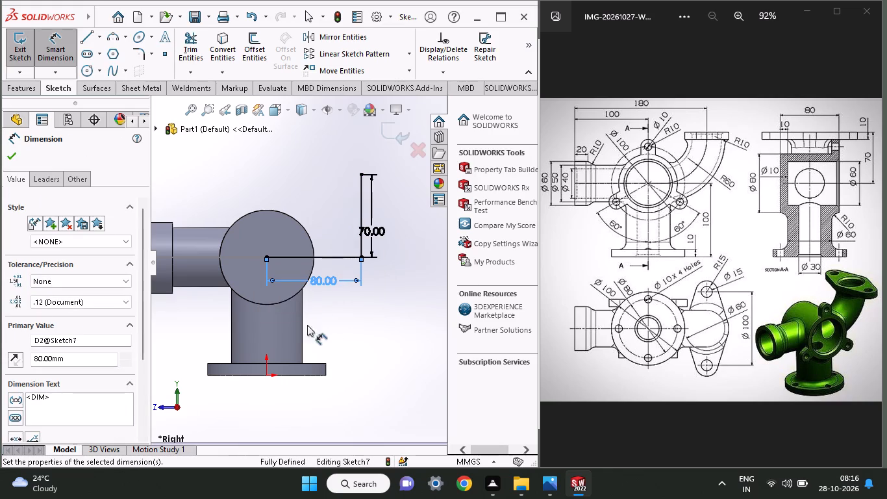
left_click(10, 163)
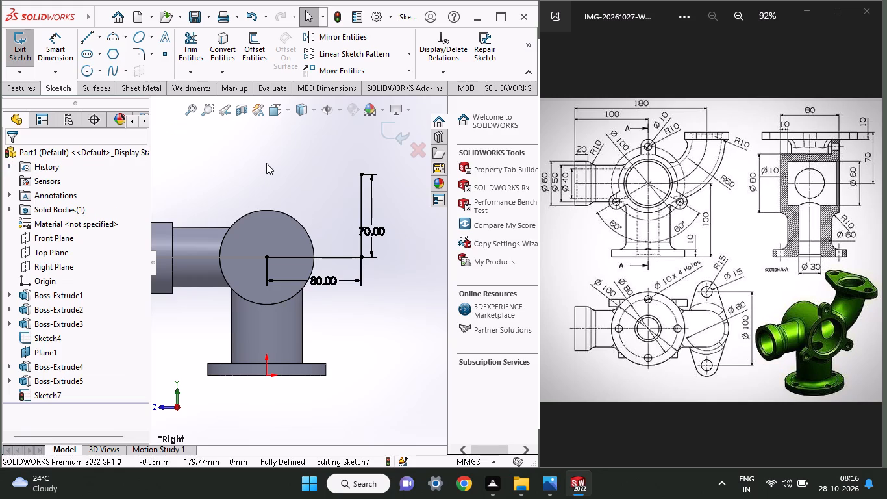
Round the corner between the elbow path's horizontal and vertical lines with a 60 mm sketch fillet.
left_click(146, 53)
left_click(319, 255)
left_click(360, 212)
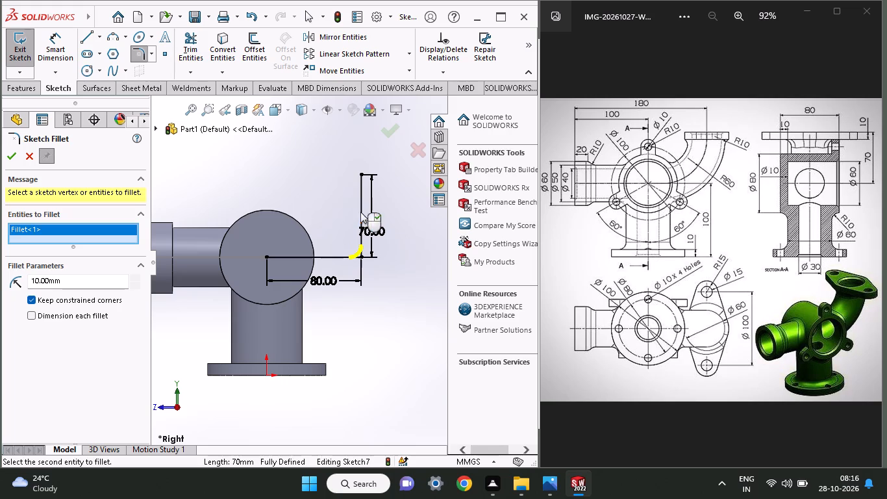
left_click_drag(82, 275, 0, 274)
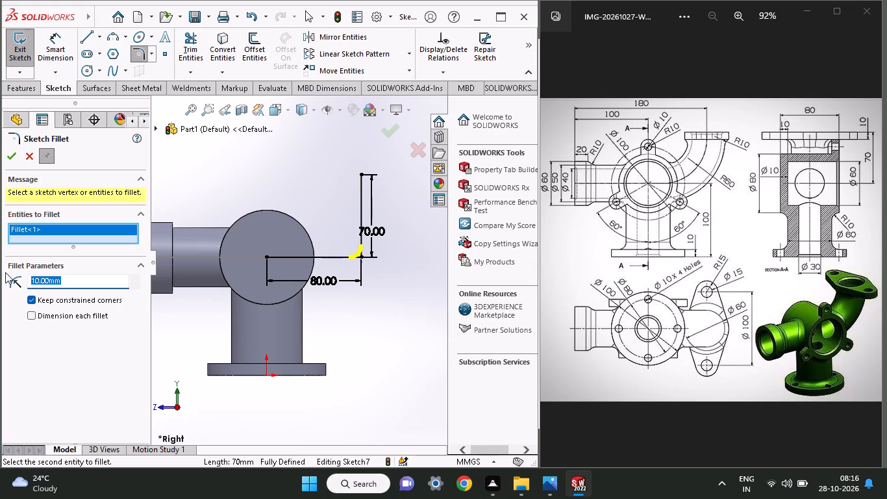
type("60")
key("Return")
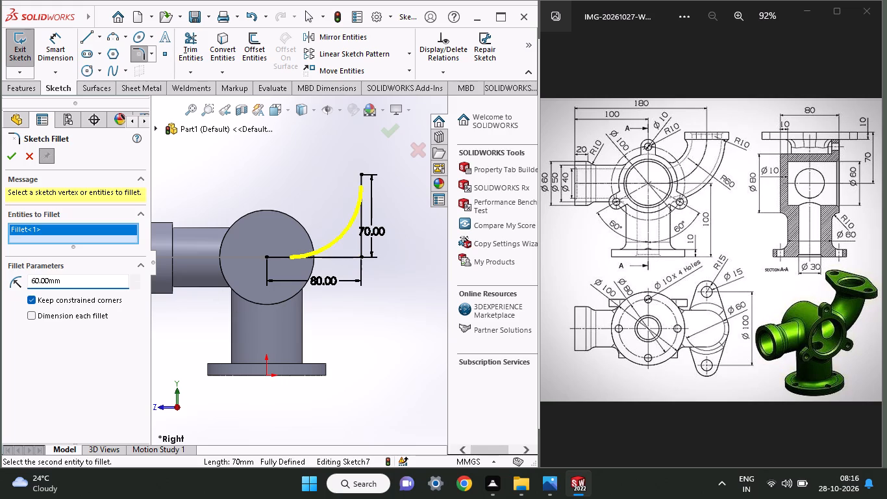
left_click(18, 162)
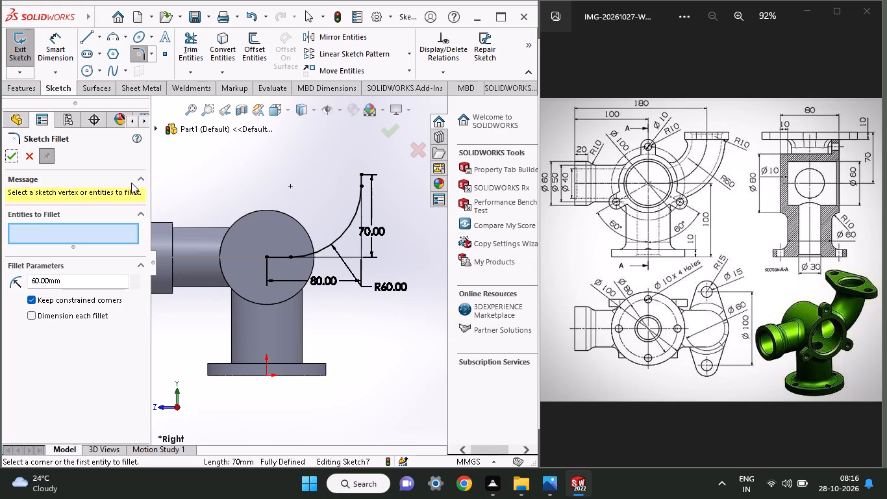
left_click(10, 157)
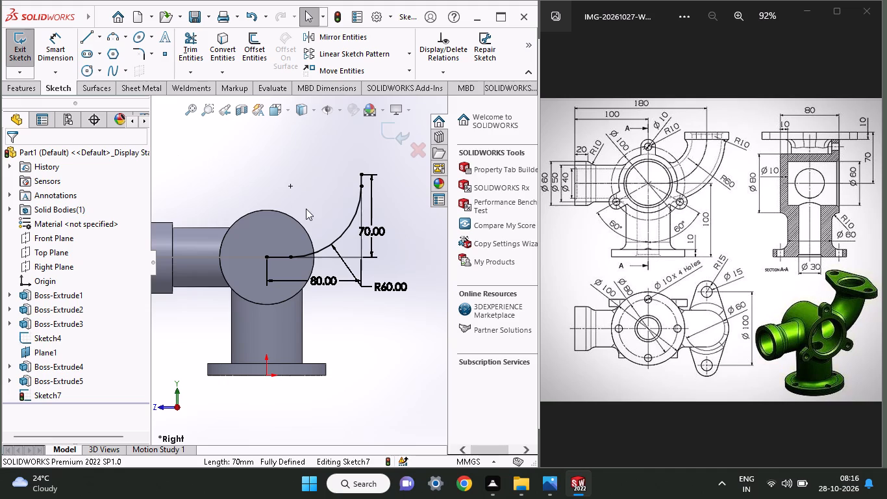
Sweep a 50 mm circular profile along the filleted path sketch to form the curved elbow.
middle_click_drag(306, 209, 293, 228)
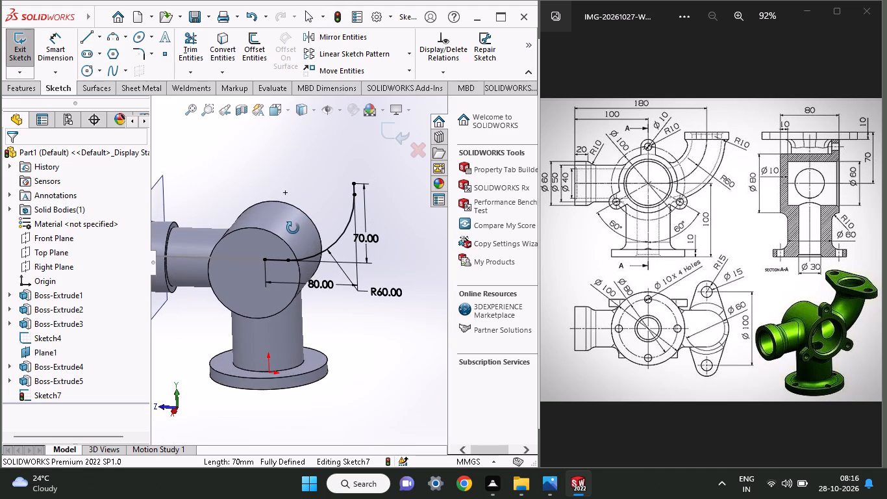
middle_click_drag(293, 228, 282, 250)
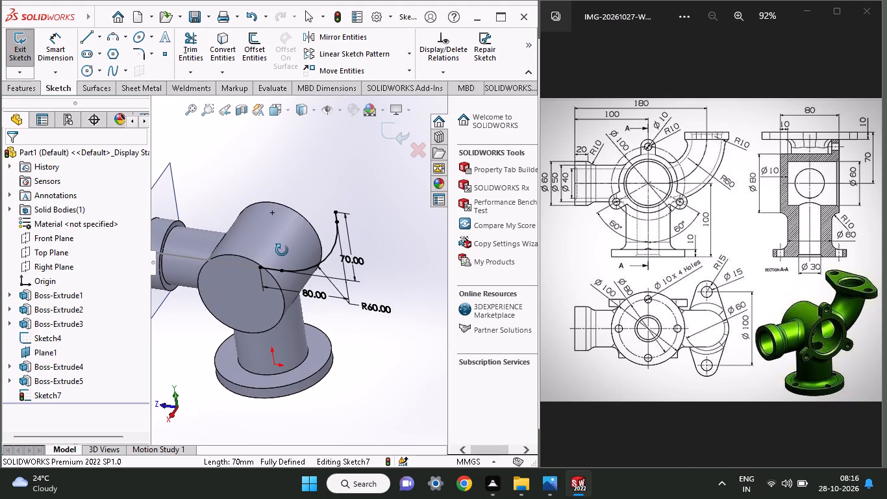
middle_click_drag(282, 250, 296, 216)
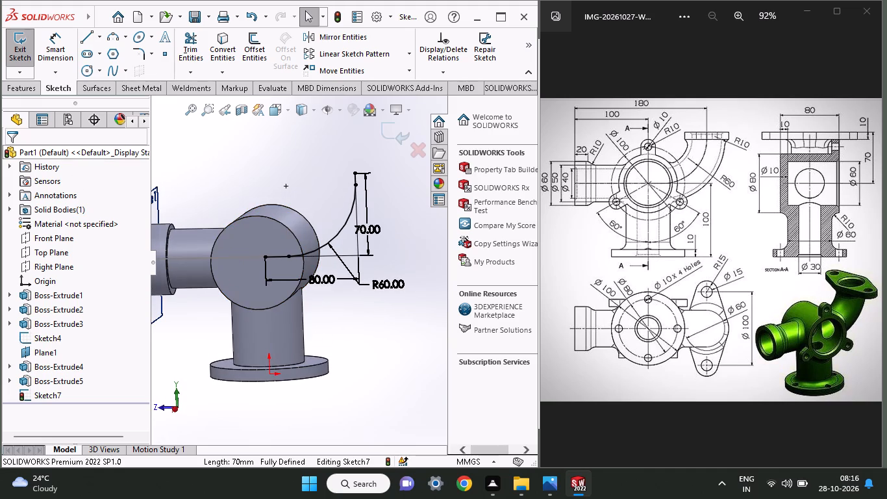
left_click(35, 91)
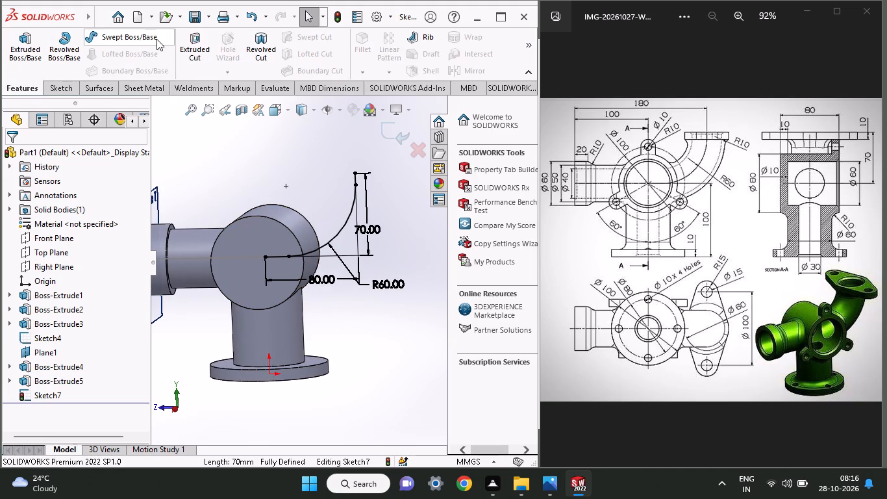
left_click(156, 39)
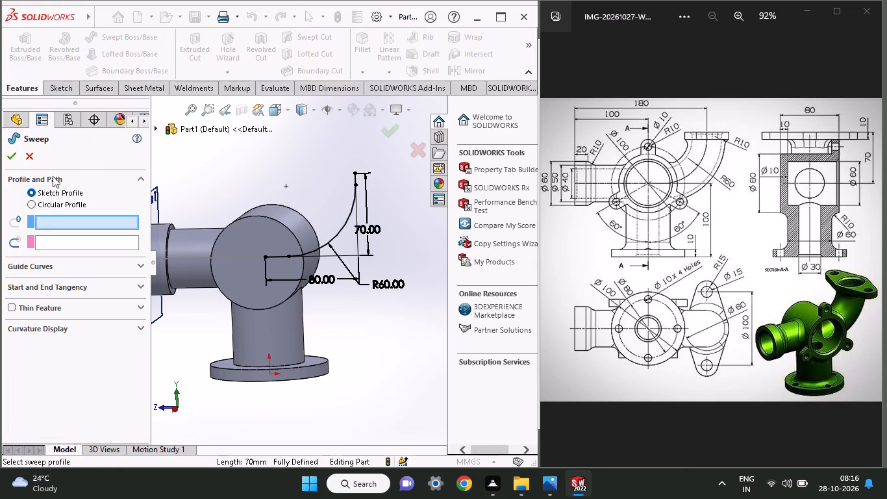
left_click(46, 208)
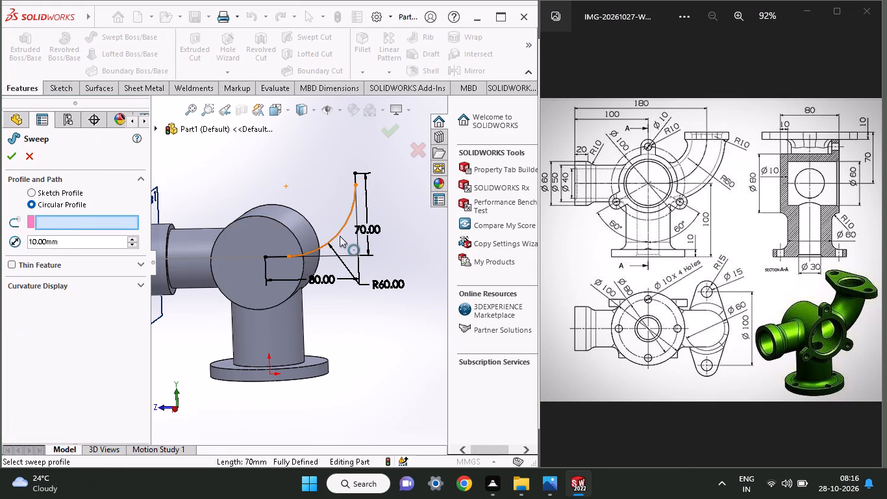
left_click(340, 234)
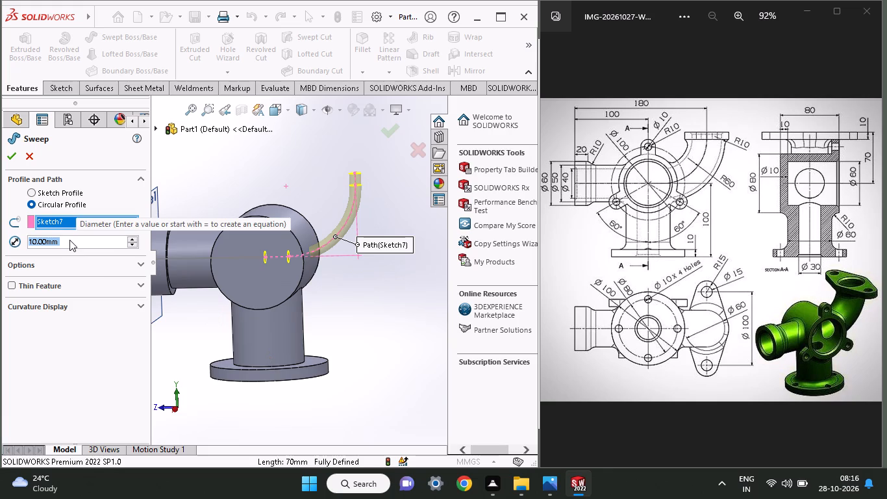
type("50")
key("Return")
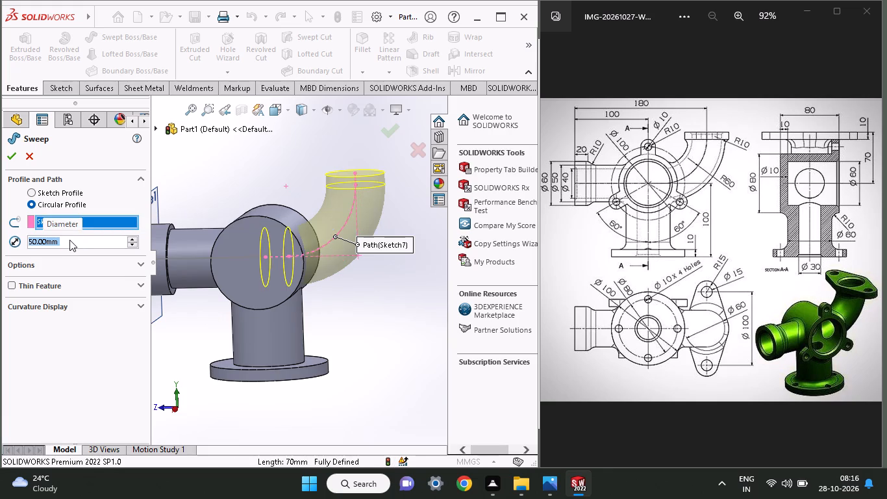
left_click(4, 157)
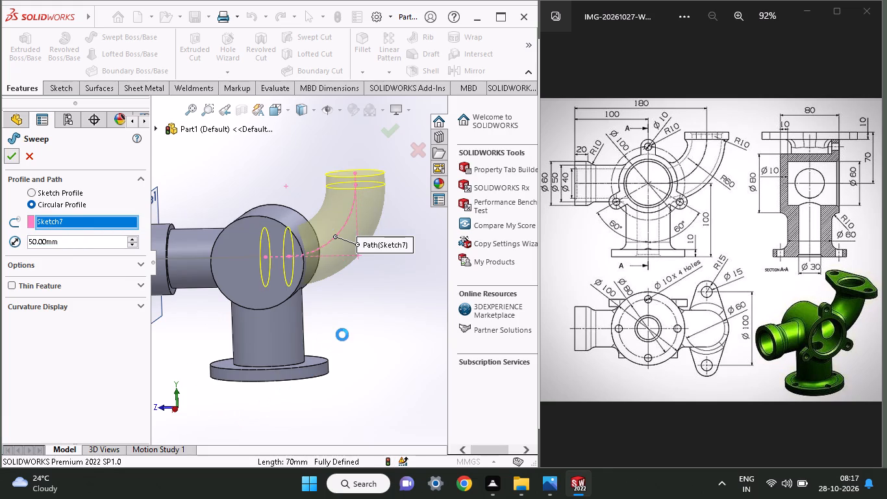
Examine the swept elbow and its junction with the main body from several angles.
middle_click_drag(332, 331, 351, 310)
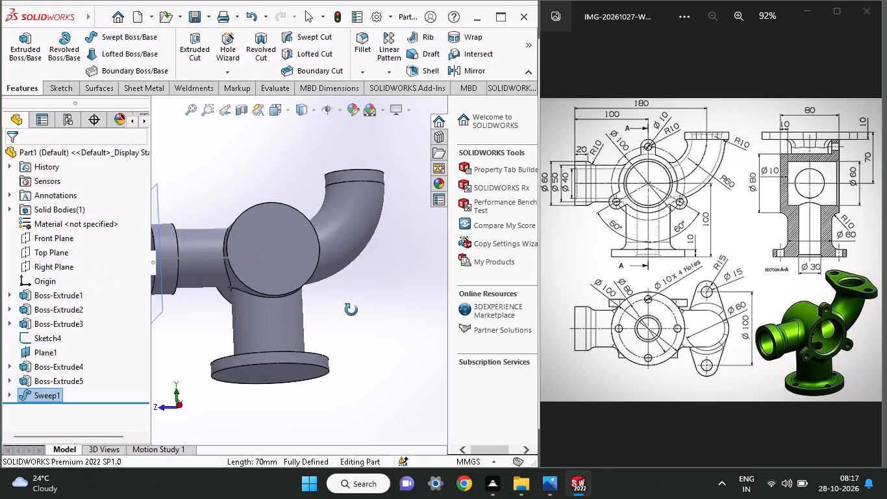
middle_click_drag(351, 310, 316, 291)
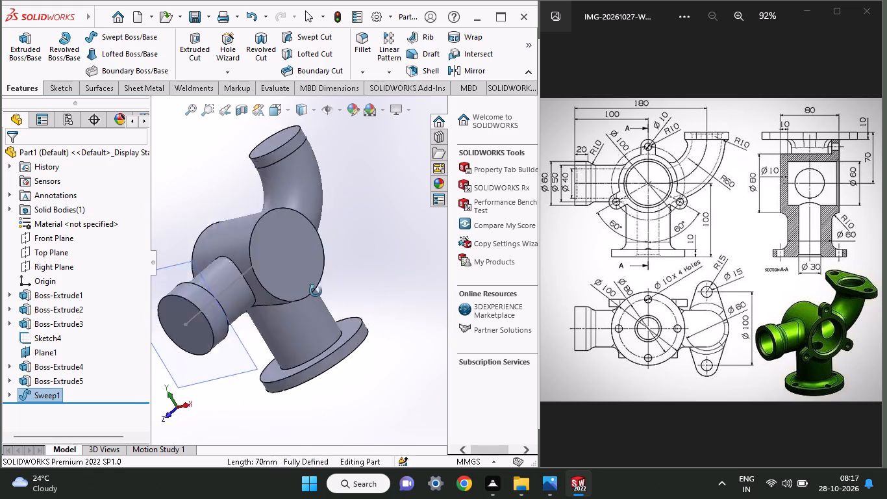
middle_click_drag(316, 291, 260, 332)
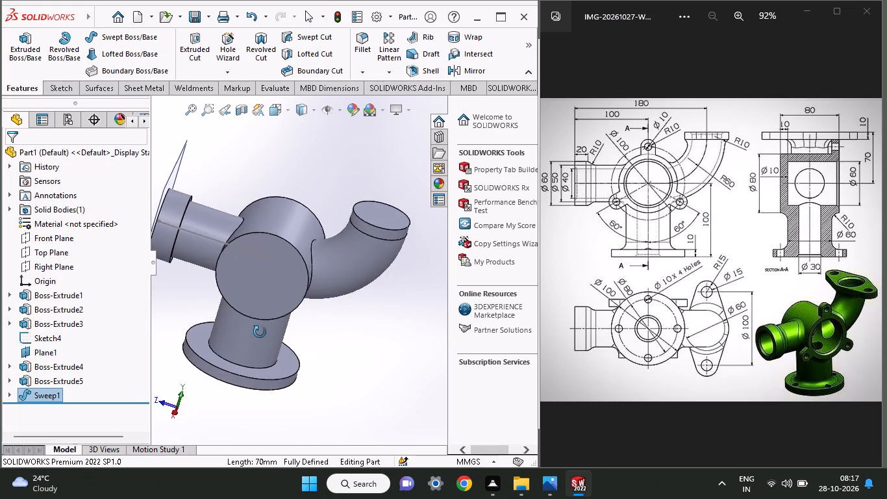
middle_click_drag(260, 332, 263, 320)
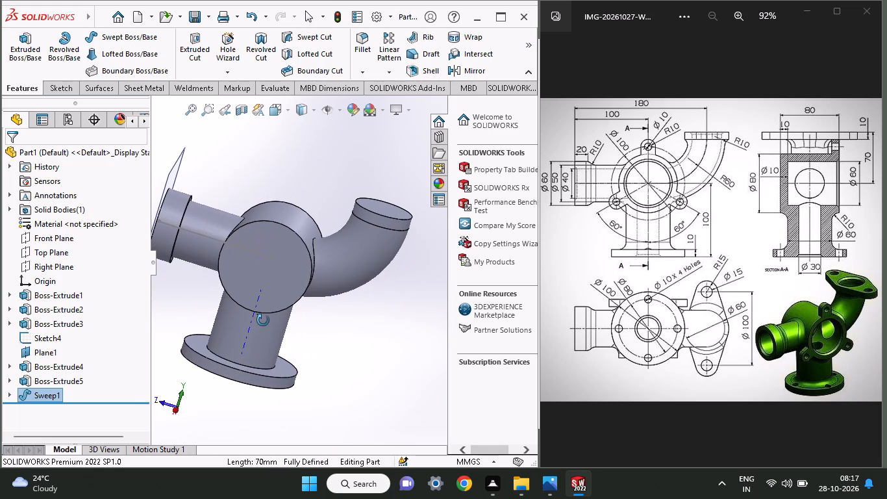
middle_click_drag(263, 320, 297, 306)
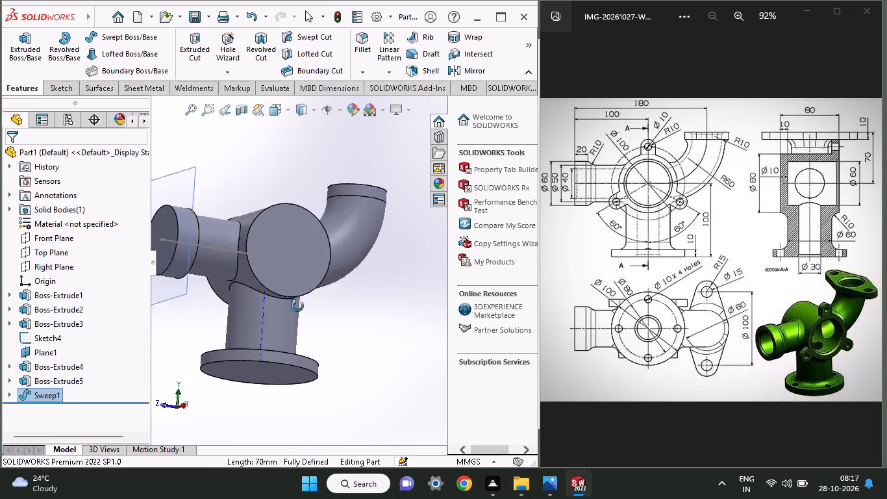
middle_click_drag(297, 306, 272, 353)
middle_click_drag(345, 306, 342, 266)
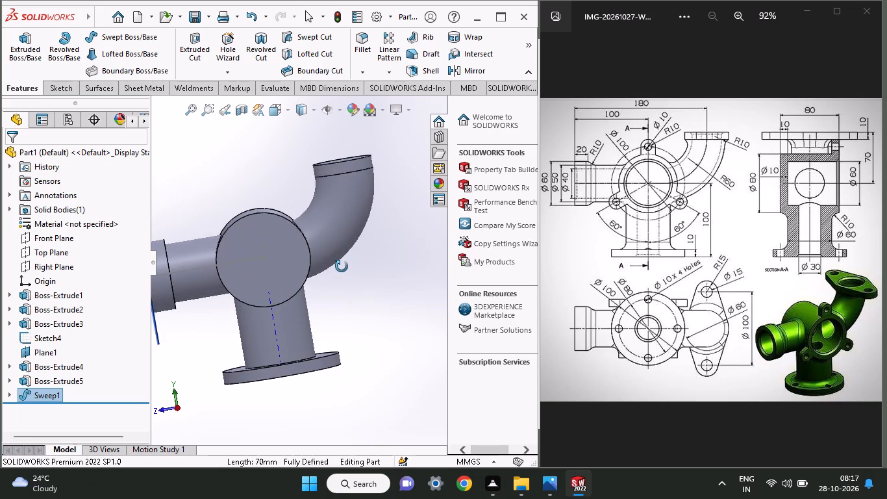
On the elbow's open end face, sketch a circle concentric with the face and dimension it to a 60 mm diameter.
middle_click_drag(342, 266, 336, 363)
left_click(362, 272)
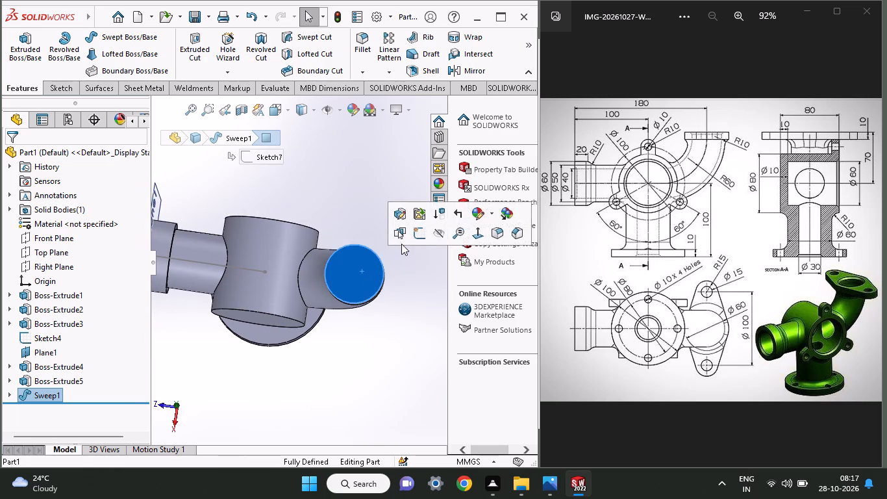
left_click(421, 234)
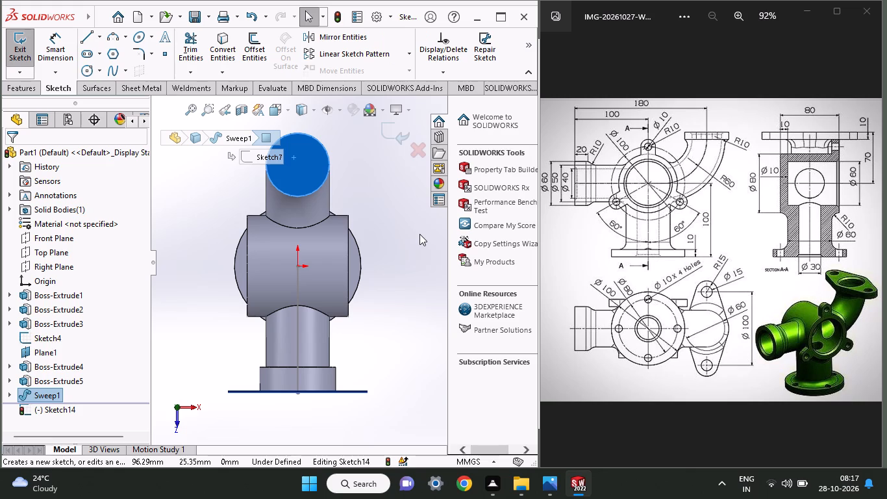
scroll(419, 234, "up", 2, "ctrl")
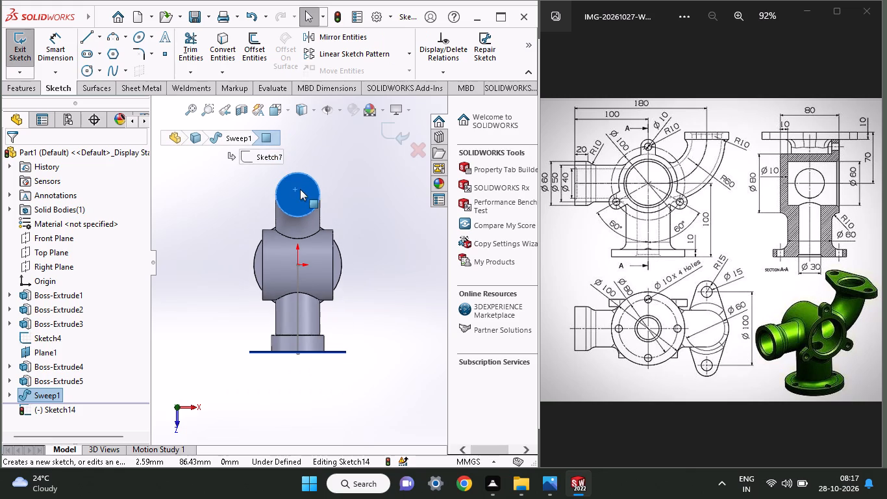
scroll(300, 189, "down", 3, "ctrl")
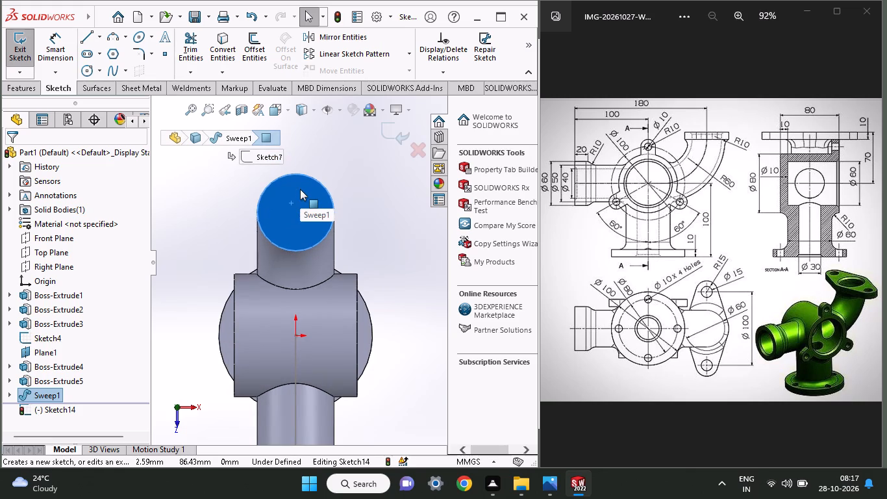
scroll(300, 189, "up", 1, "ctrl")
scroll(300, 189, "down", 2, "ctrl")
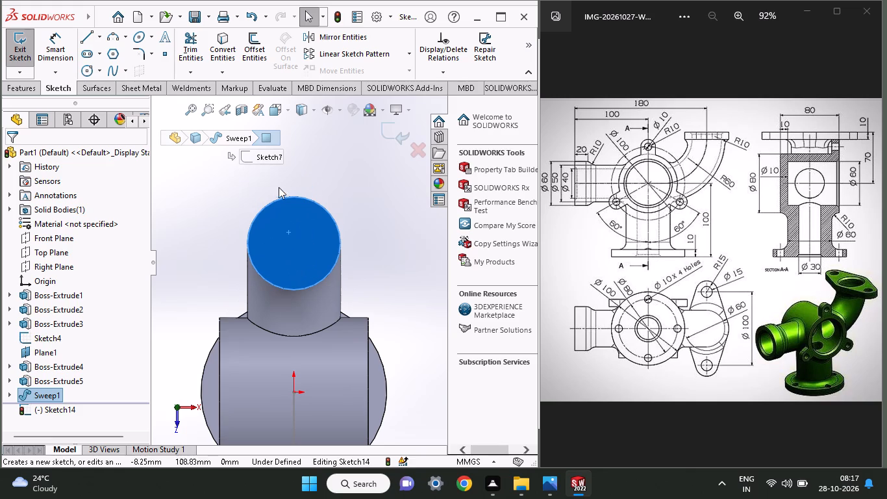
left_click(86, 70)
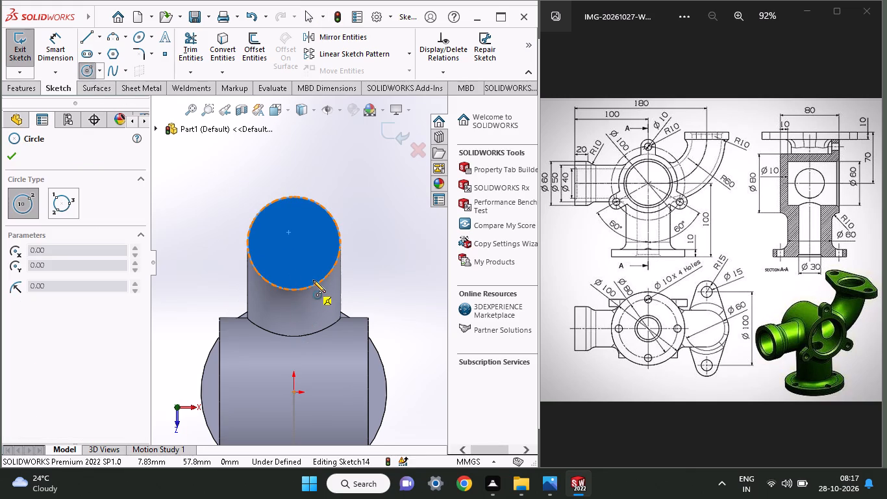
left_click(296, 245)
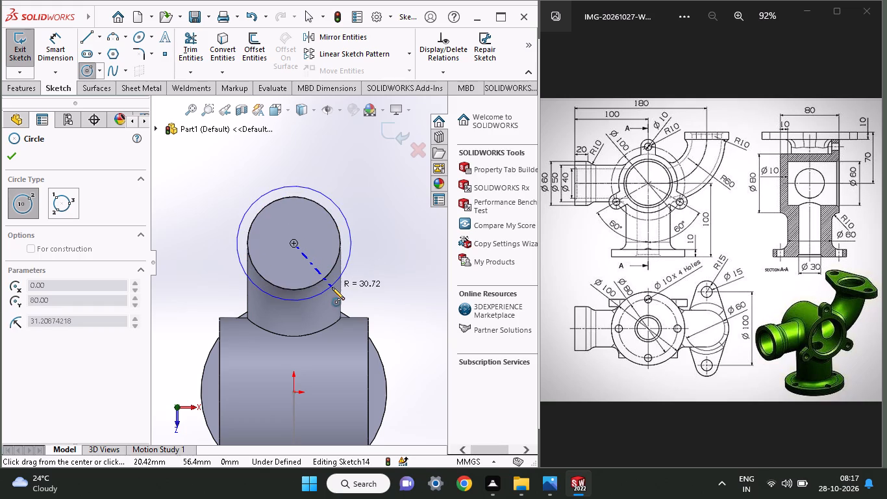
left_click(332, 287)
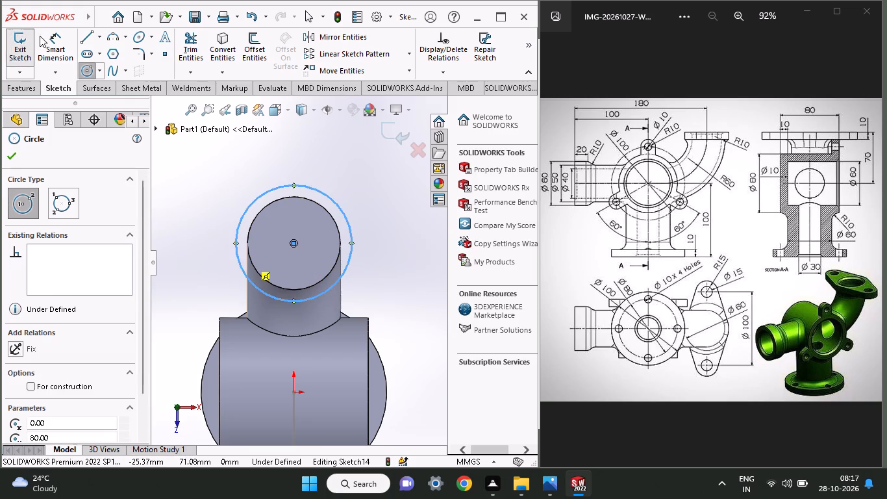
left_click(44, 30)
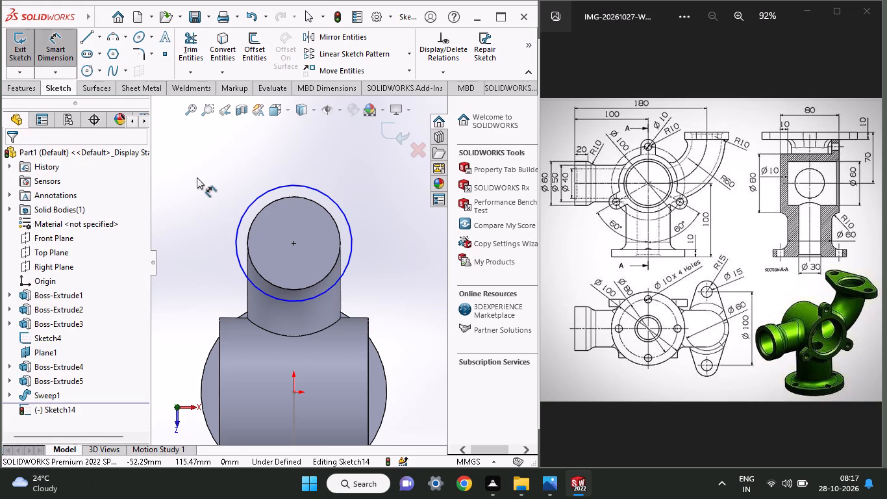
left_click(264, 196)
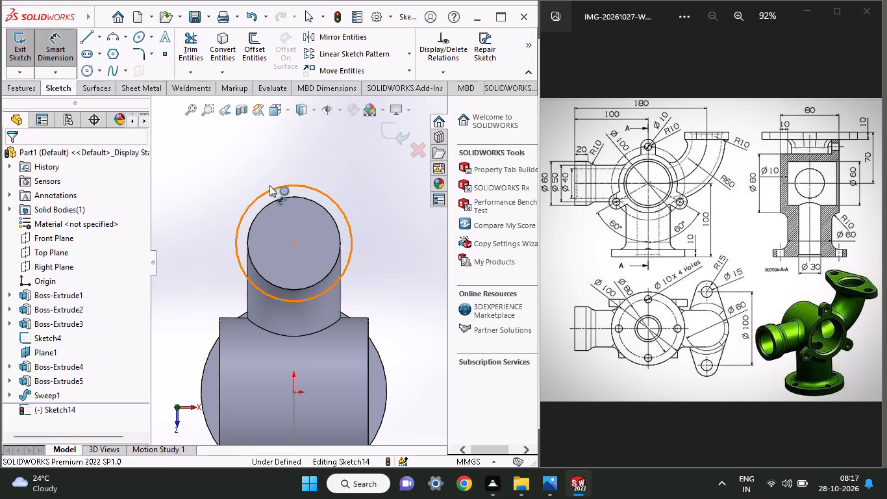
left_click(284, 147)
type("60")
key("Return")
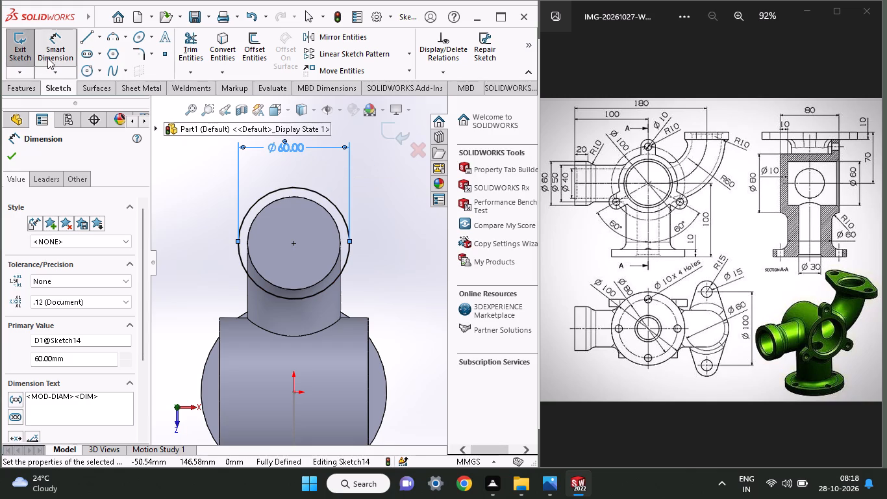
Sketch two small circles about 17 mm in diameter on opposite sides of the 60 mm circle, level with its centre.
left_click(82, 70)
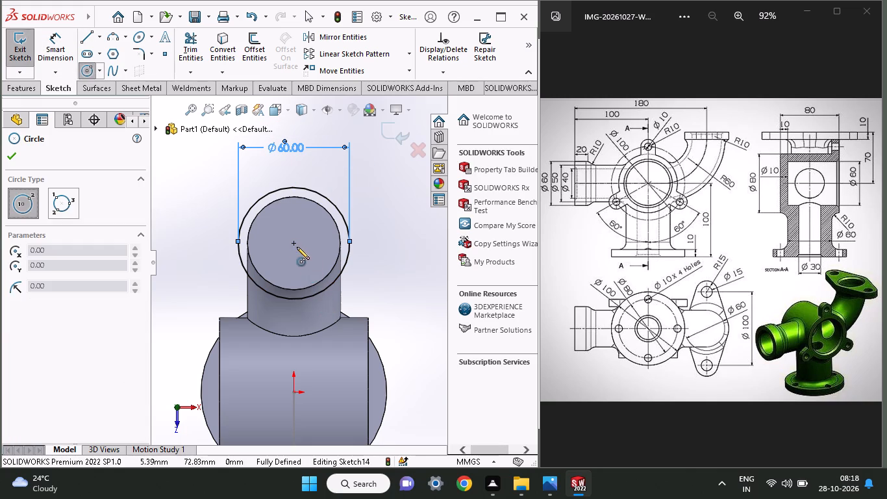
left_click(392, 242)
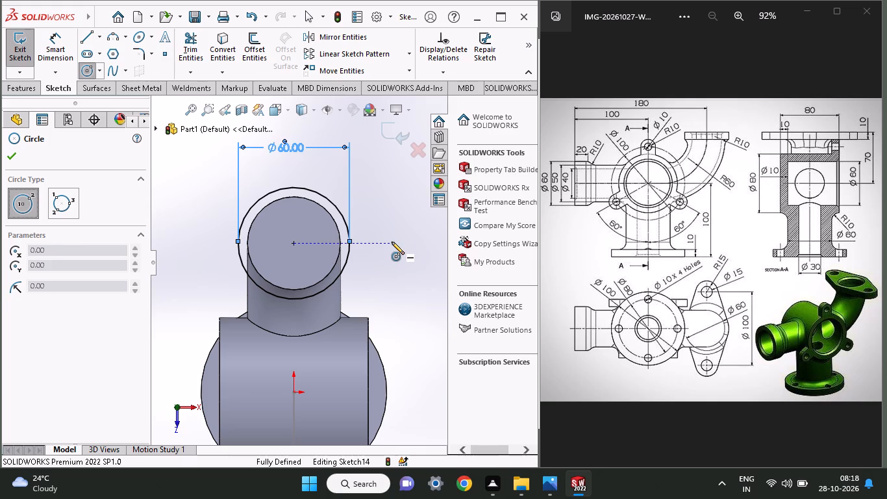
left_click(397, 258)
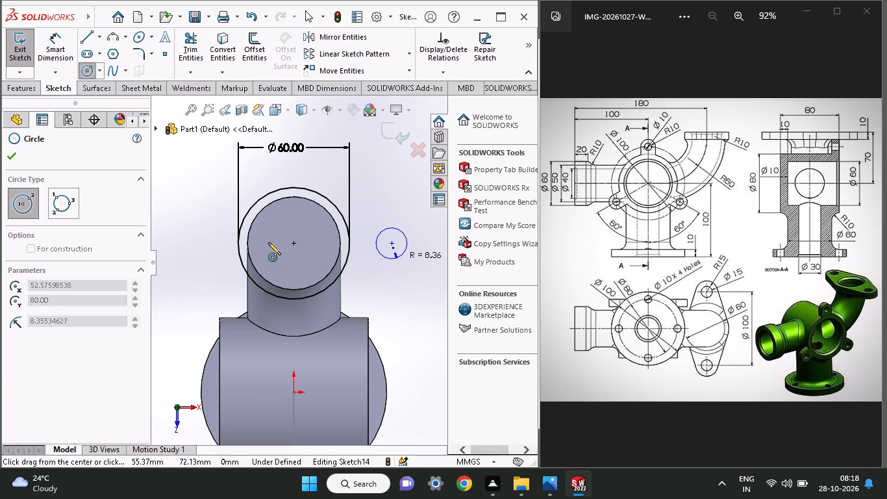
left_click(198, 240)
left_click(209, 255)
right_click(196, 183)
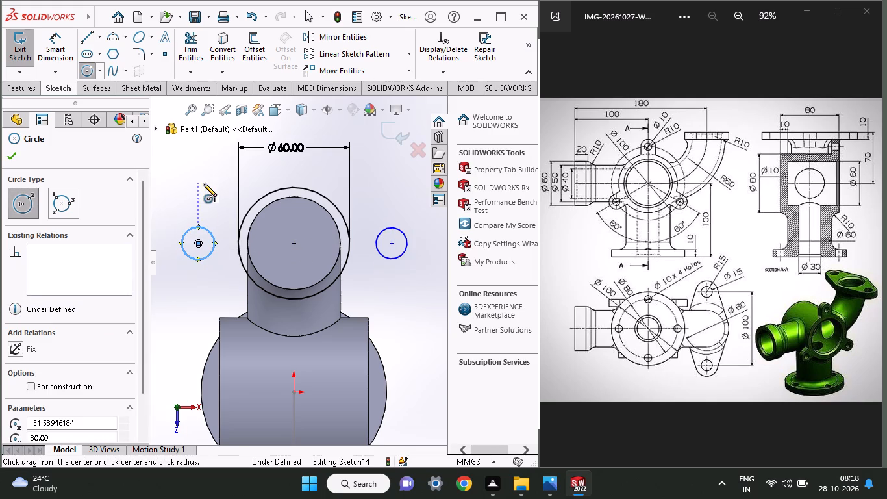
left_click(213, 192)
Dimension the centre of each small circle 50 mm horizontally from the centre of the 60 mm circle.
left_click(54, 51)
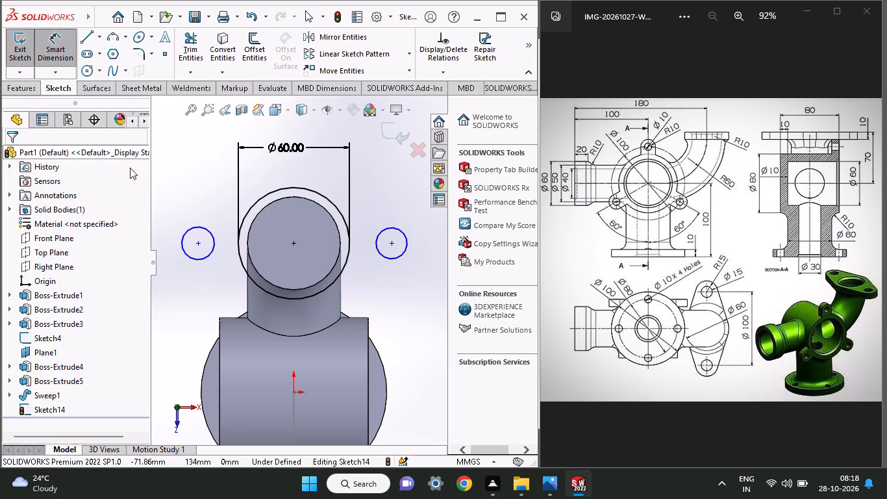
left_click(201, 243)
left_click(291, 244)
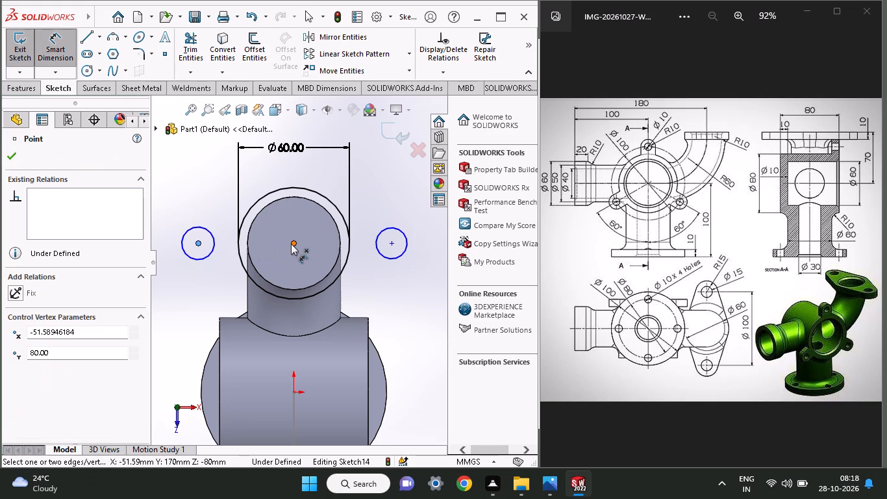
left_click(255, 357)
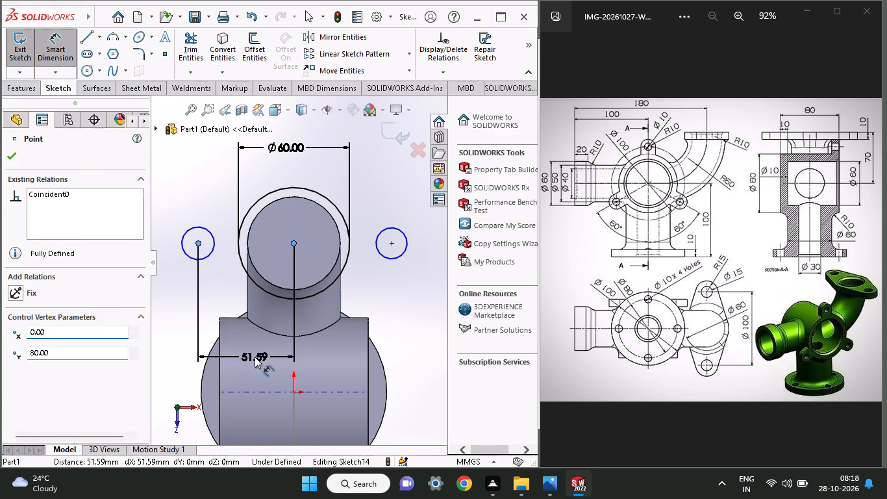
type("50")
key("Return")
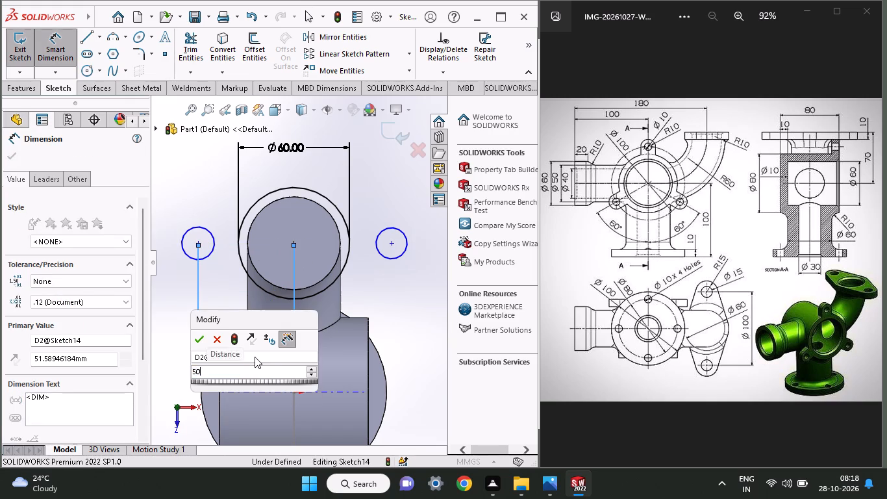
left_click(295, 242)
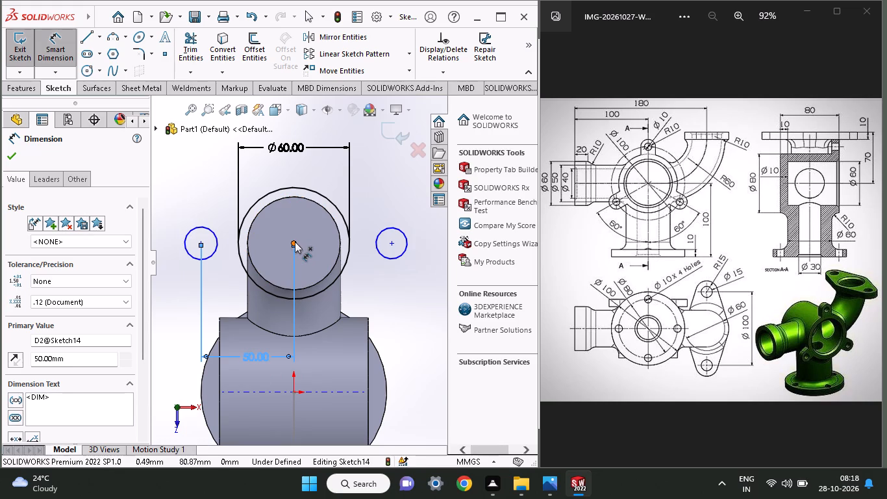
left_click(392, 244)
left_click(355, 355)
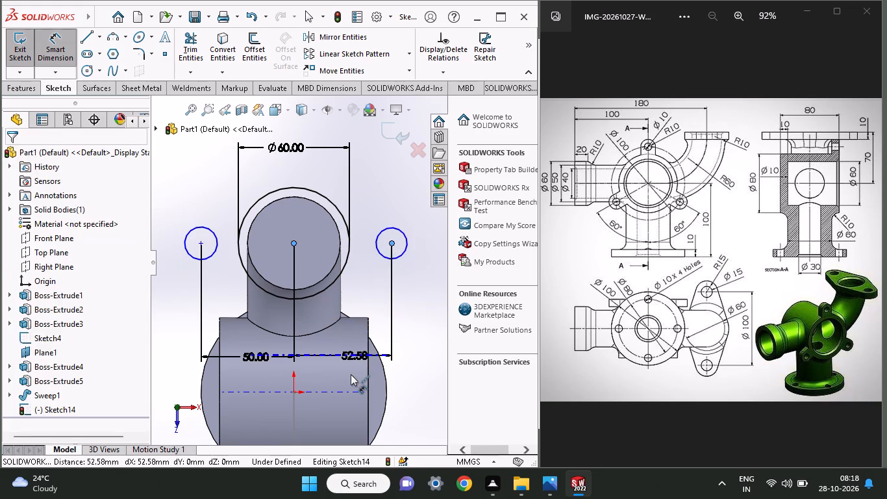
type("50")
key("Return")
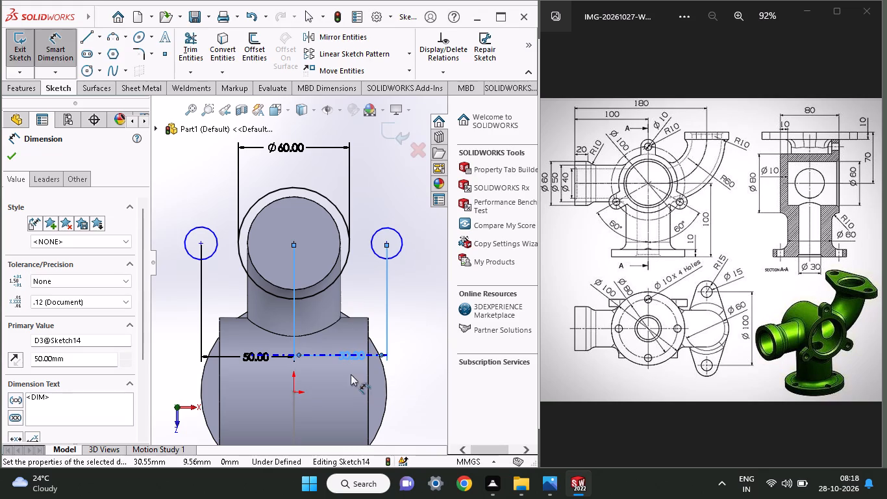
Dimension both small ear circles to a 30 mm diameter.
left_click(211, 261)
left_click(197, 187)
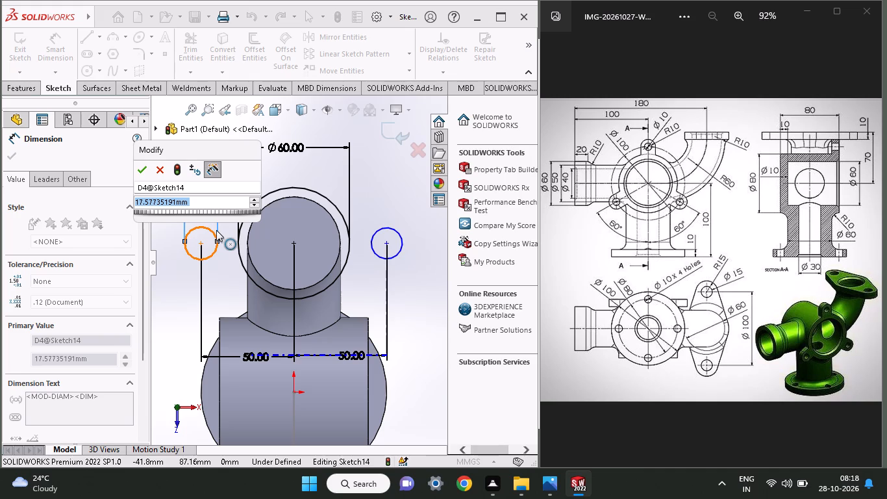
type("30")
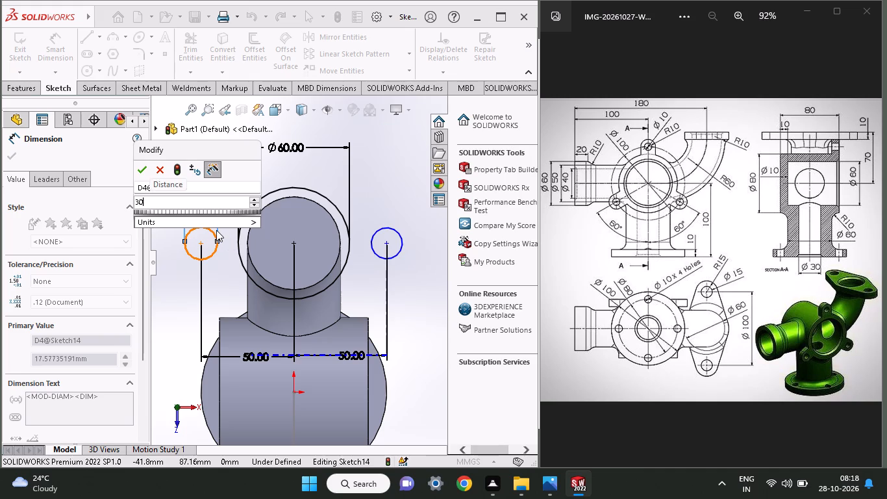
key("Return")
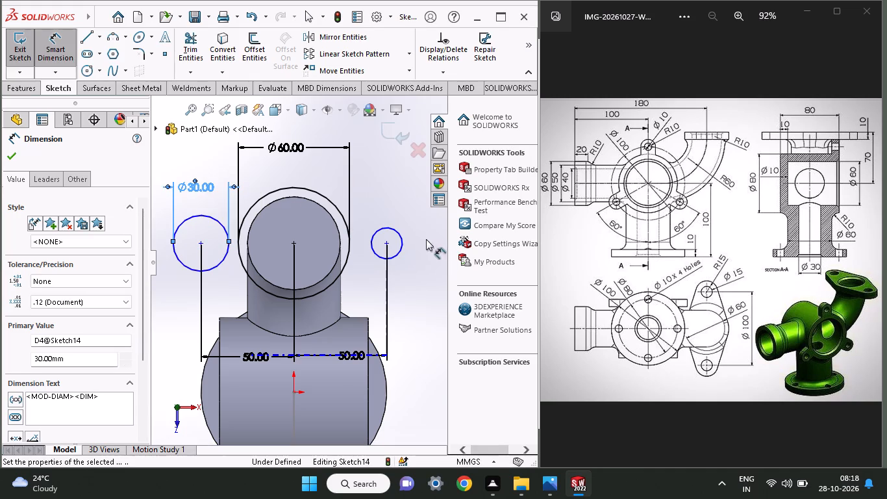
left_click(400, 253)
left_click(408, 274)
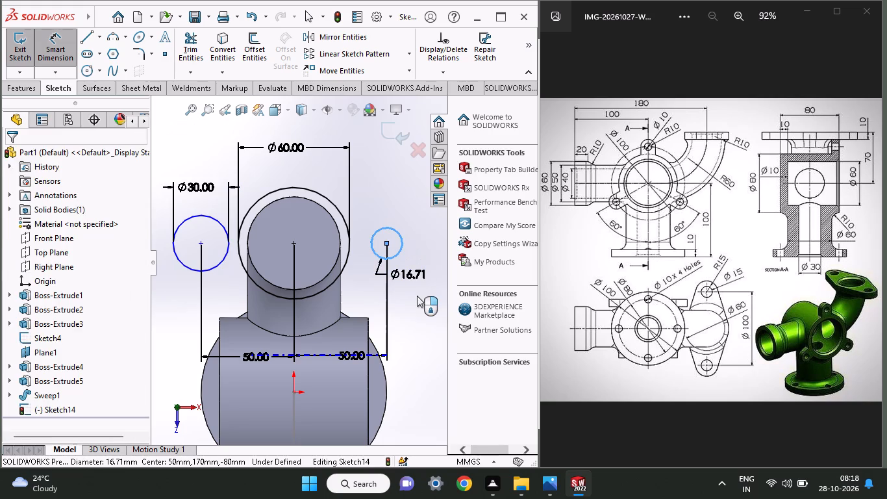
type("30")
key("Return")
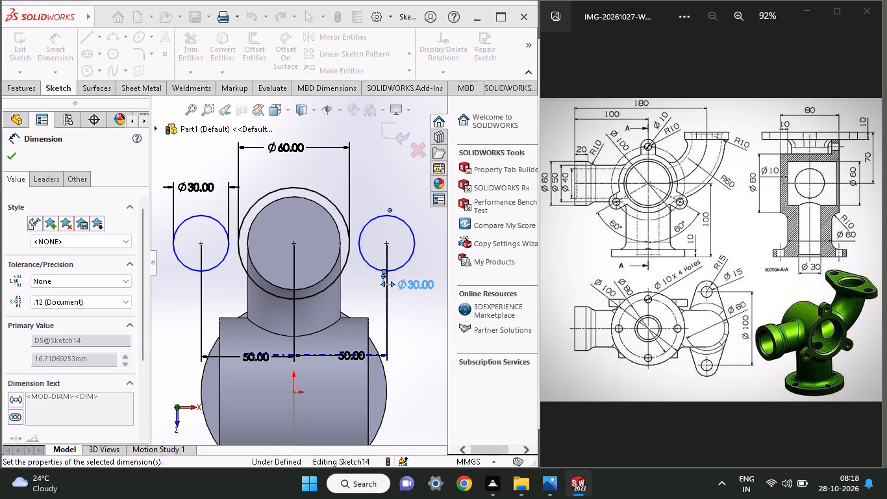
left_click(13, 160)
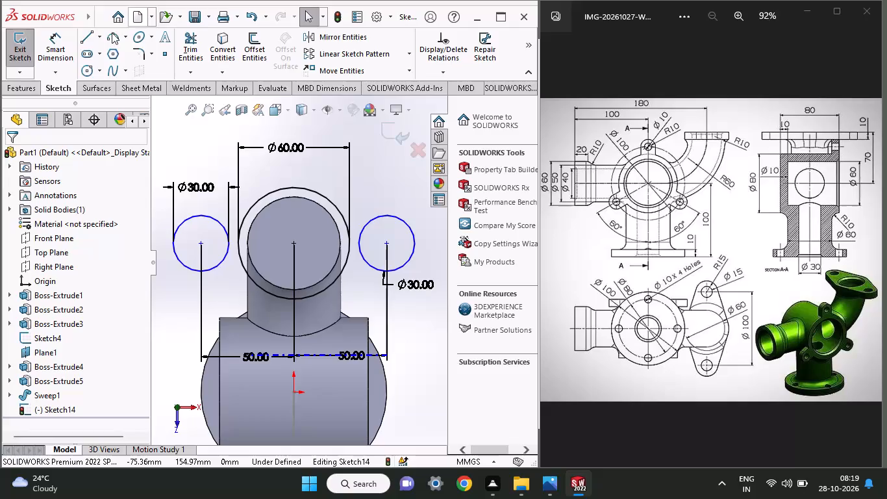
Sketch two separate sloping lines above and below the left ear circle, each running out past the 60 mm circle.
left_click(95, 39)
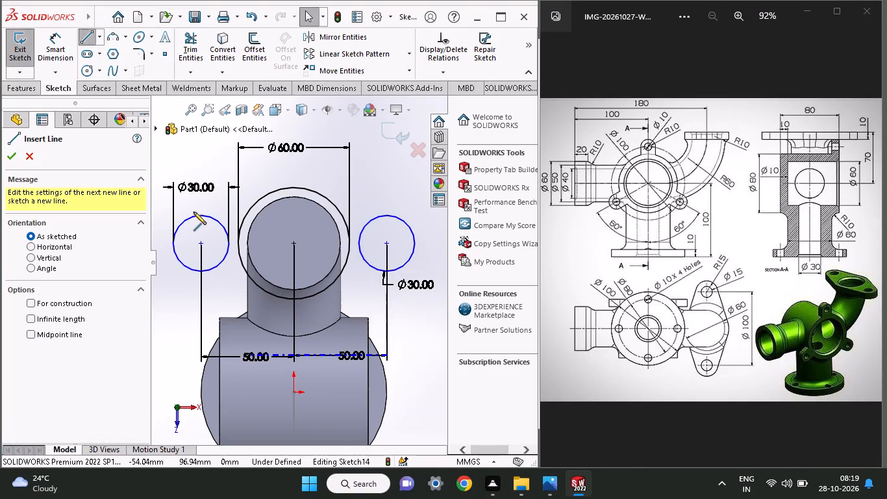
left_click(187, 212)
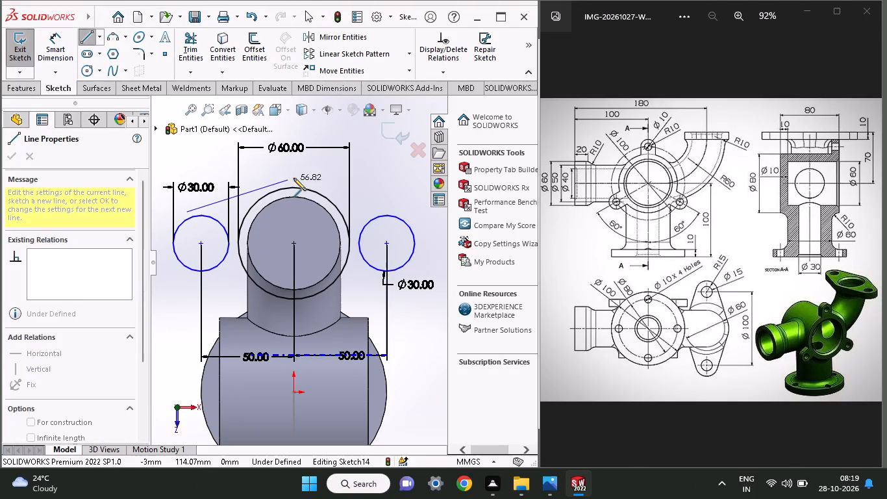
left_click(295, 177)
right_click(315, 168)
left_click(336, 172)
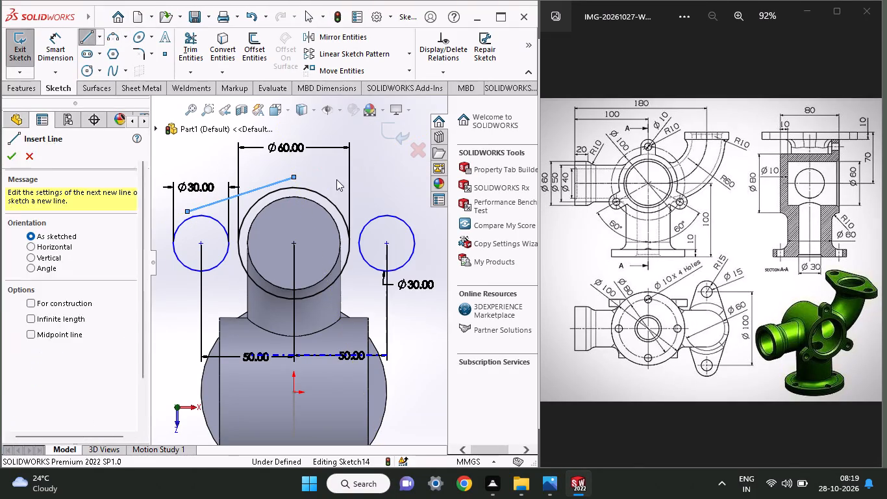
left_click(92, 31)
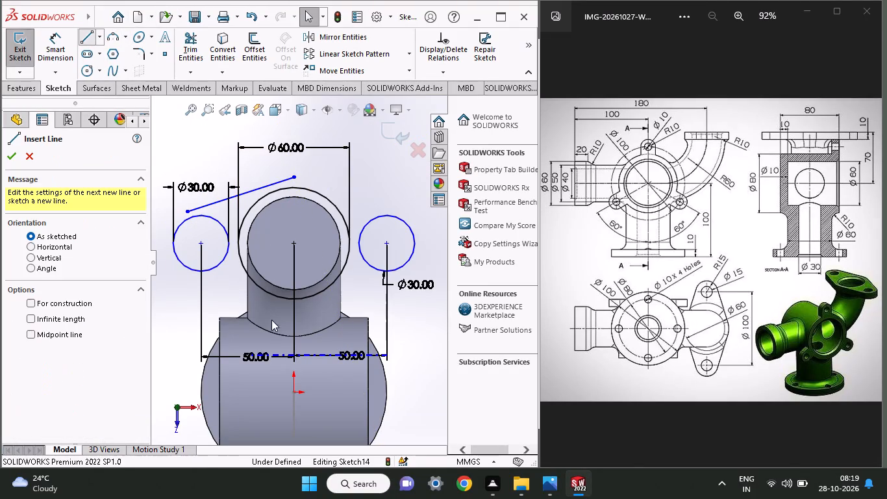
left_click(193, 275)
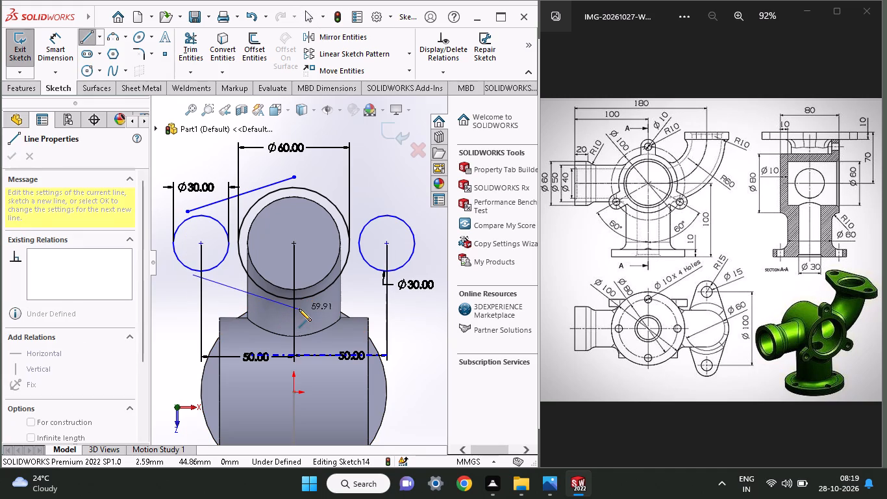
left_click(299, 309)
right_click(254, 324)
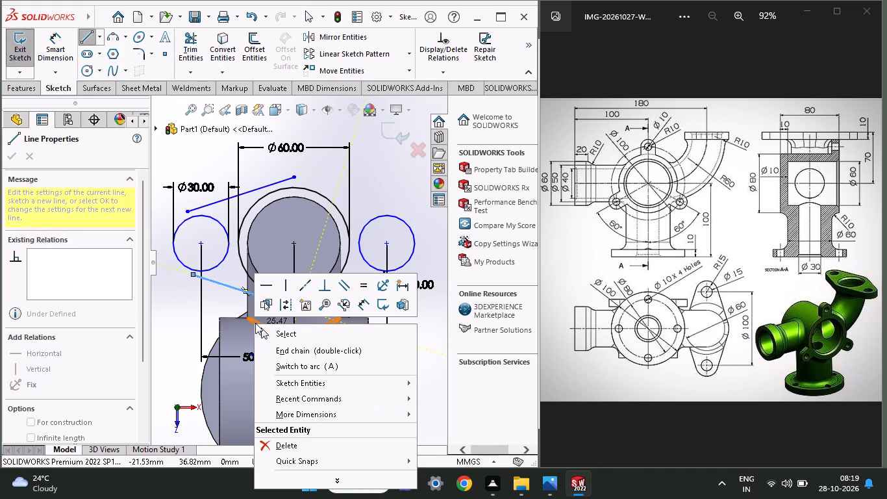
left_click(269, 327)
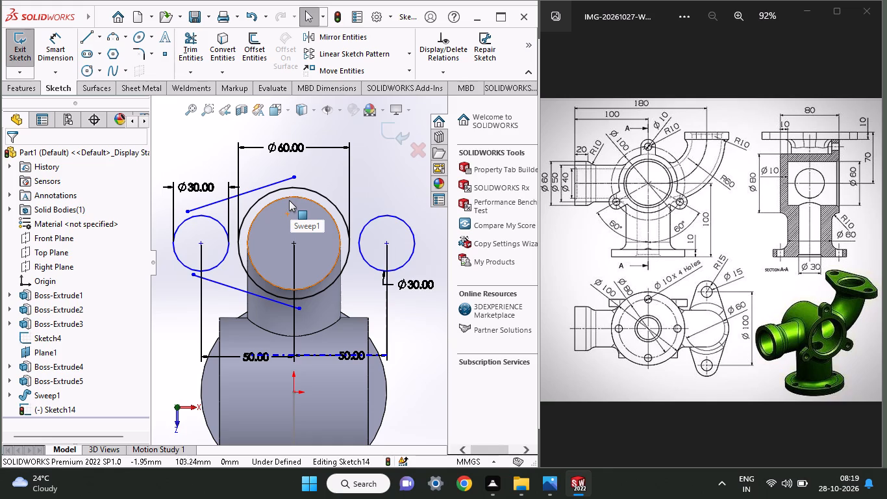
Sketch two matching sloping lines above and below, spanning from the 60 mm circle to the right ear circle.
left_click(89, 32)
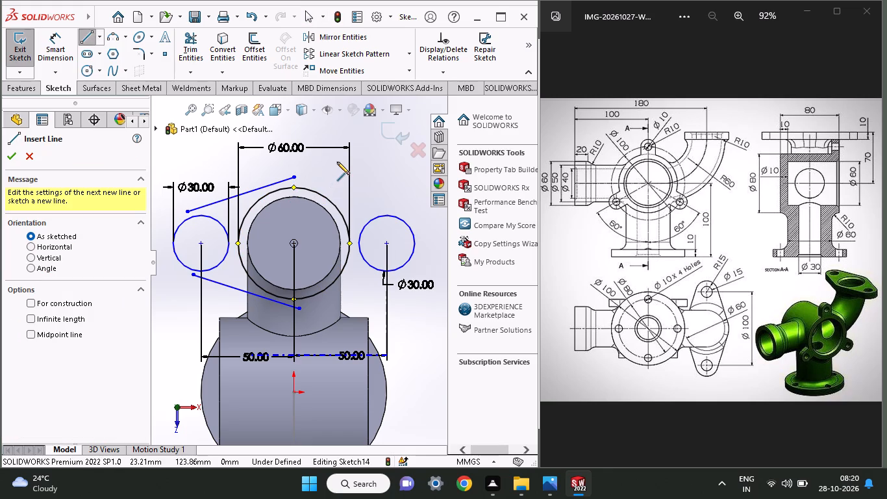
left_click(278, 172)
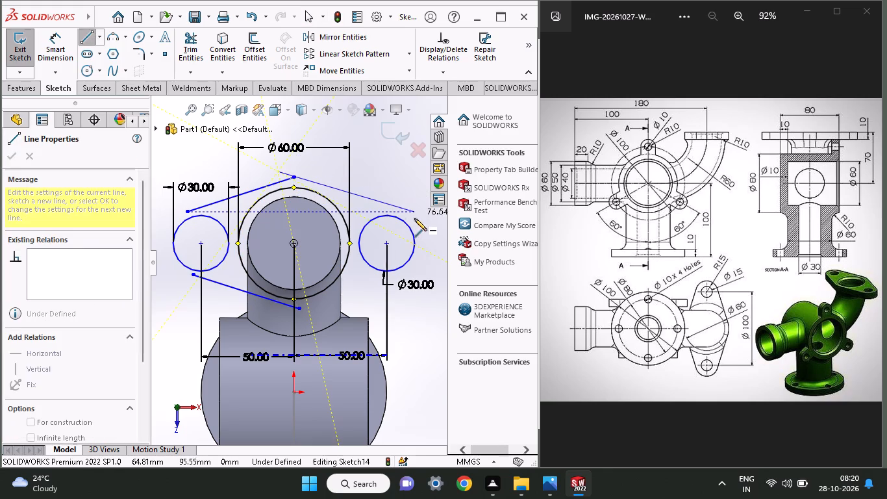
left_click(416, 222)
right_click(364, 191)
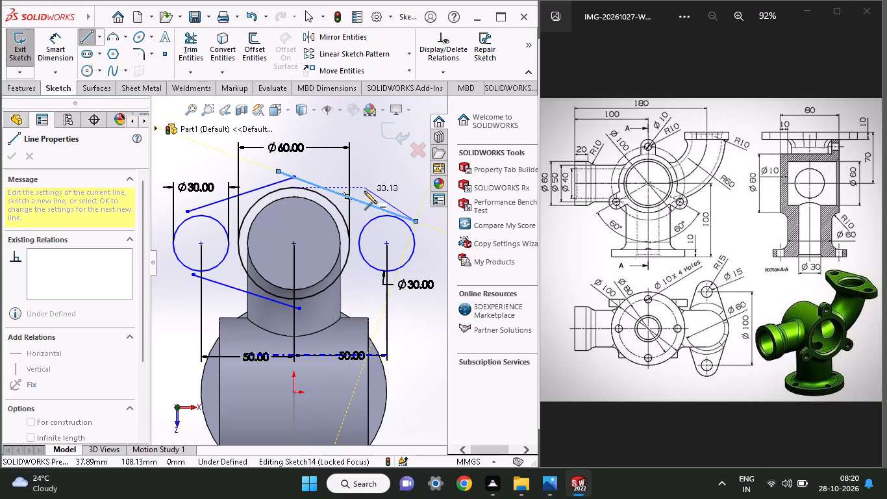
left_click(375, 196)
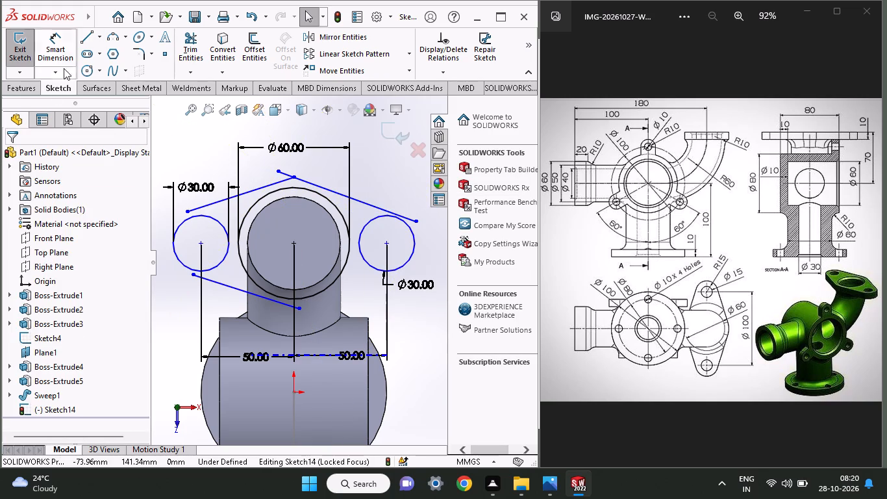
left_click(79, 32)
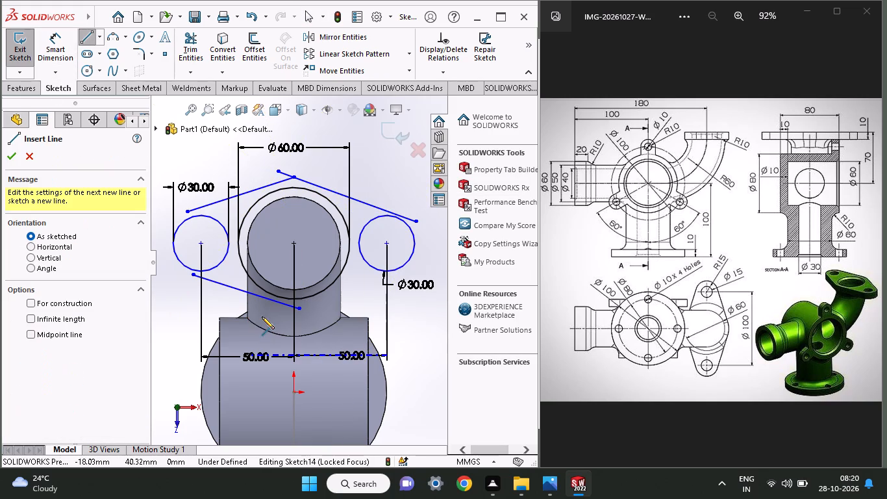
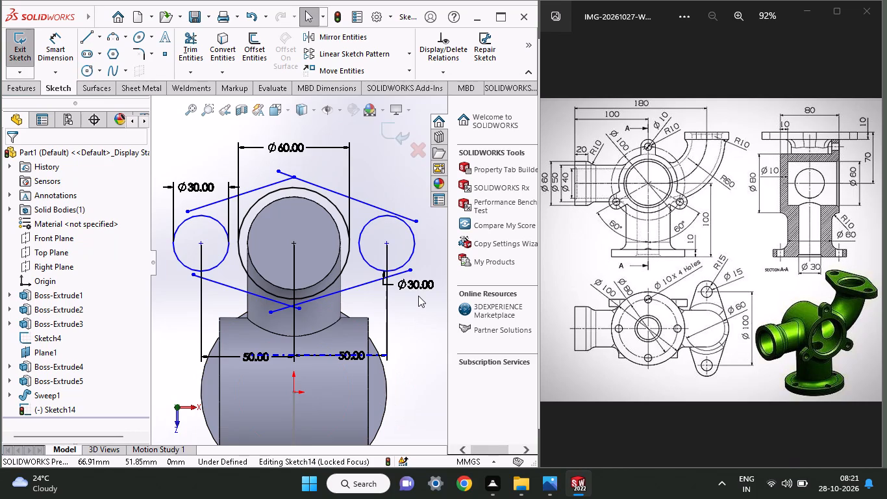
Make the lower and upper slanted lines on the left side tangent to the left 30 mm circle.
left_click(214, 283)
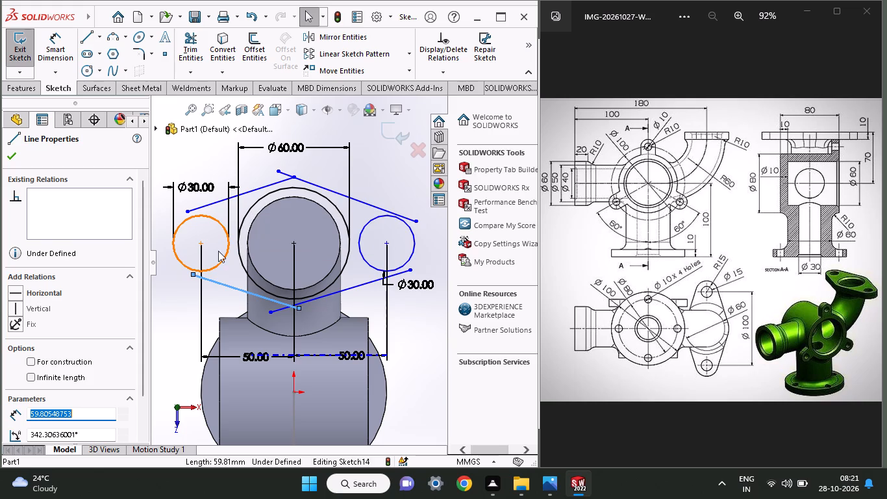
left_click(223, 261, "shift")
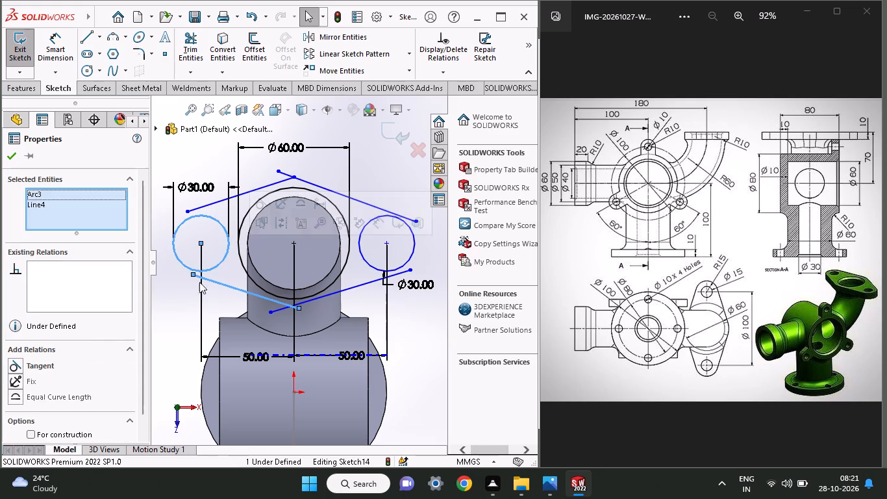
left_click(44, 369)
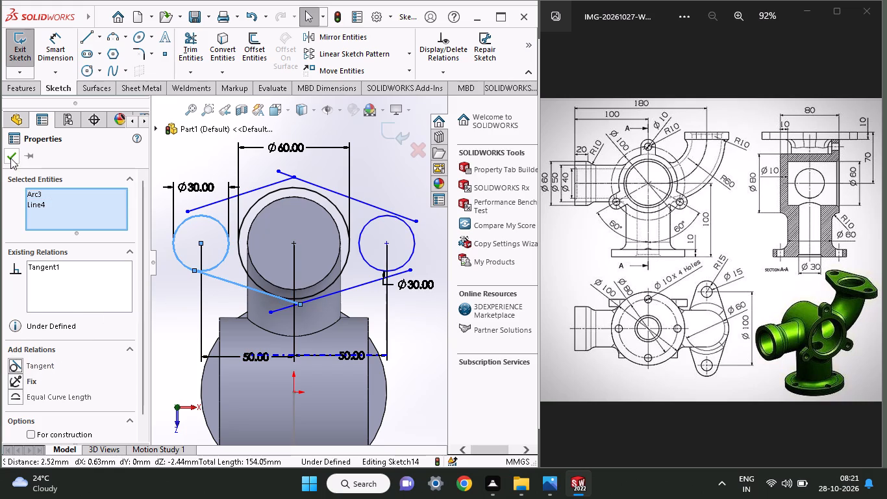
left_click(10, 157)
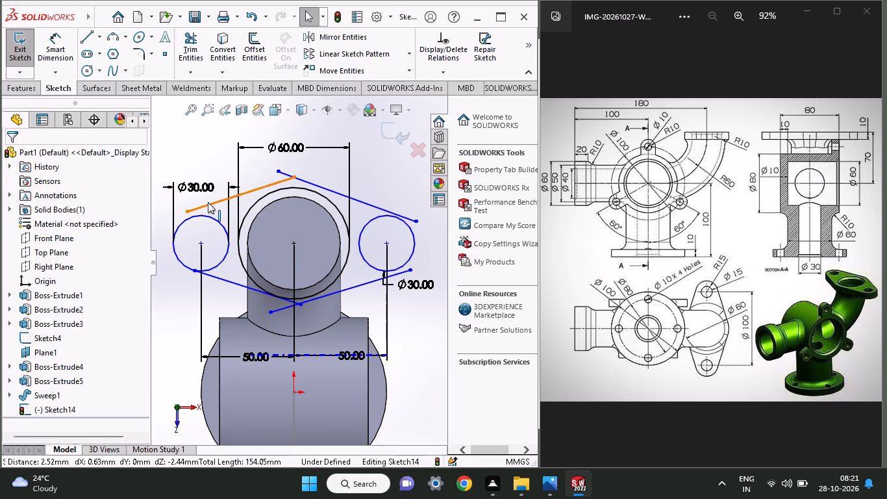
left_click(208, 205, "shift")
left_click(207, 219, "shift")
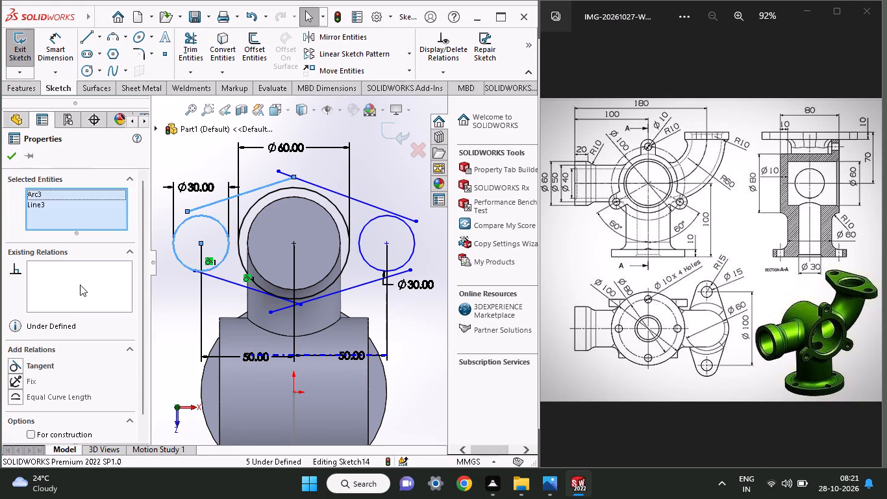
left_click(48, 365)
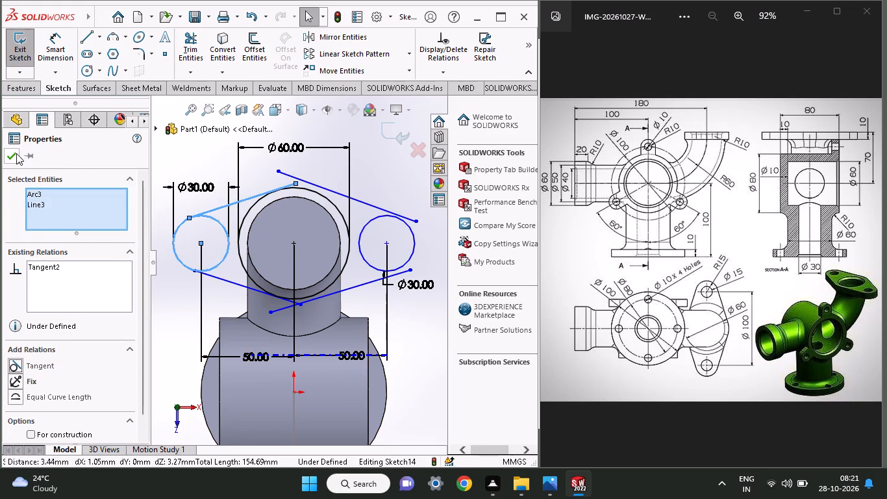
left_click(16, 153)
Make the upper and lower slanted lines on the right side tangent to the right 30 mm circle.
left_click(373, 220, "shift")
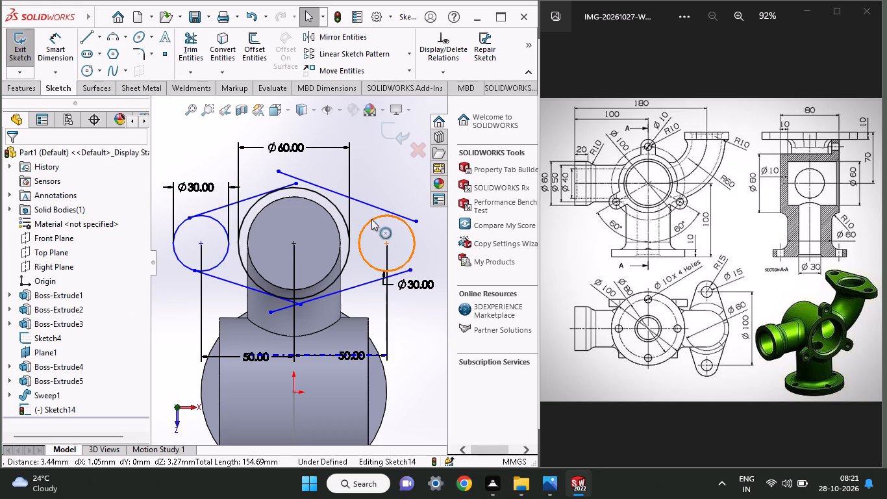
left_click(369, 209, "shift")
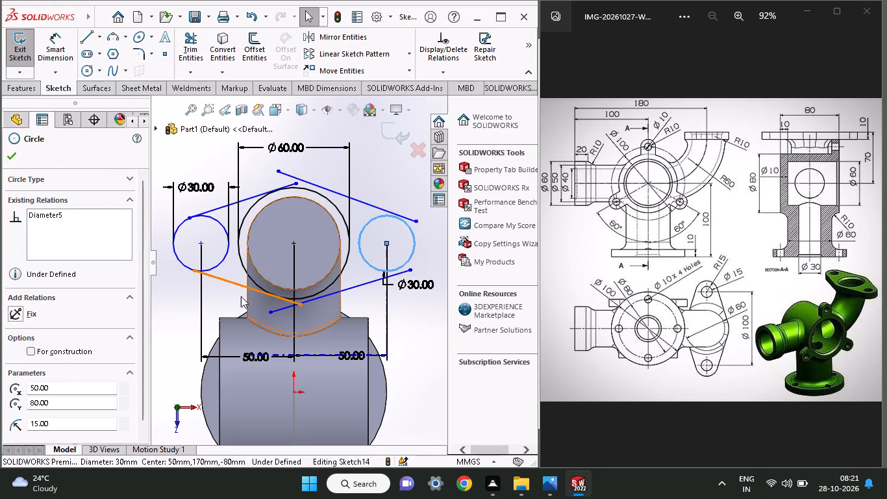
left_click(356, 202, "shift")
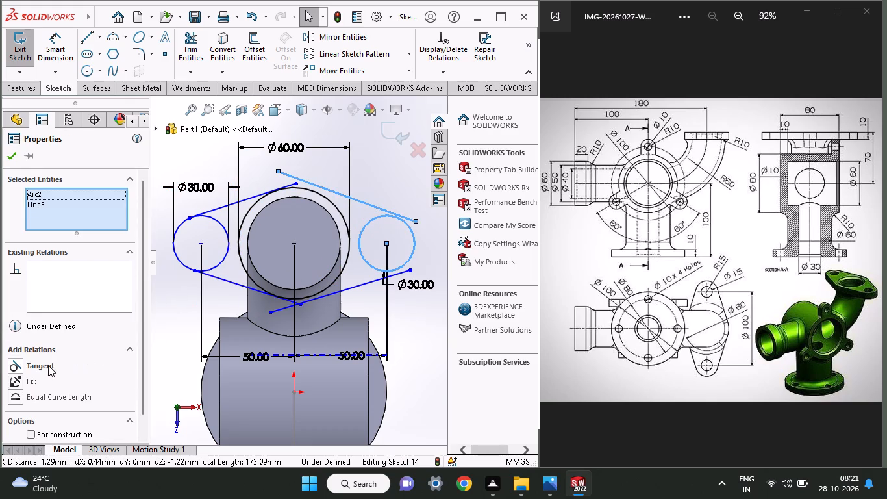
left_click(48, 365)
left_click(16, 159, "shift")
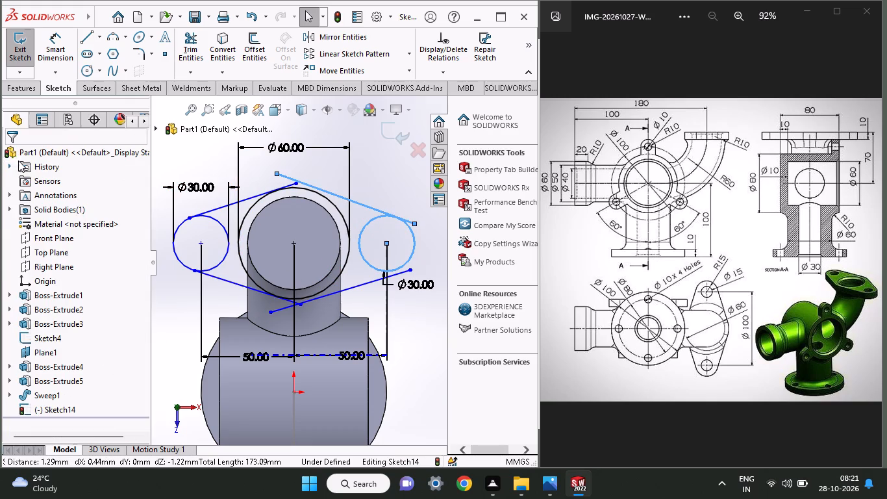
left_click(407, 270, "shift")
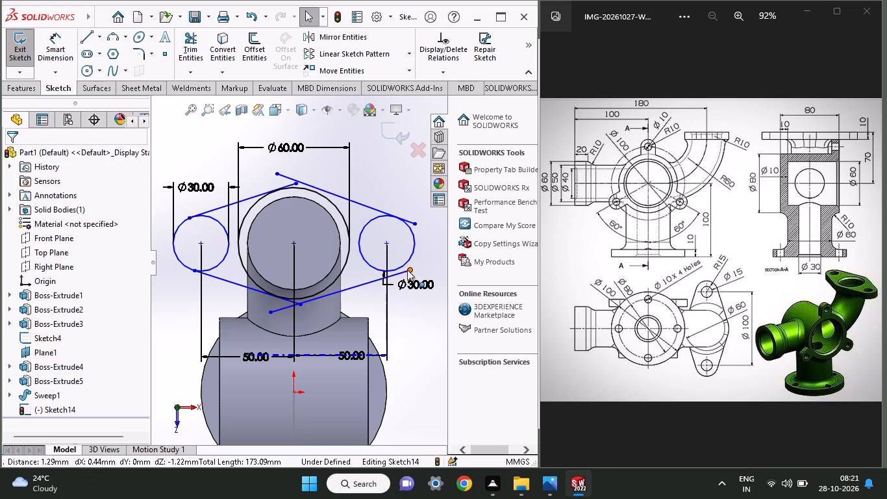
left_click(408, 314)
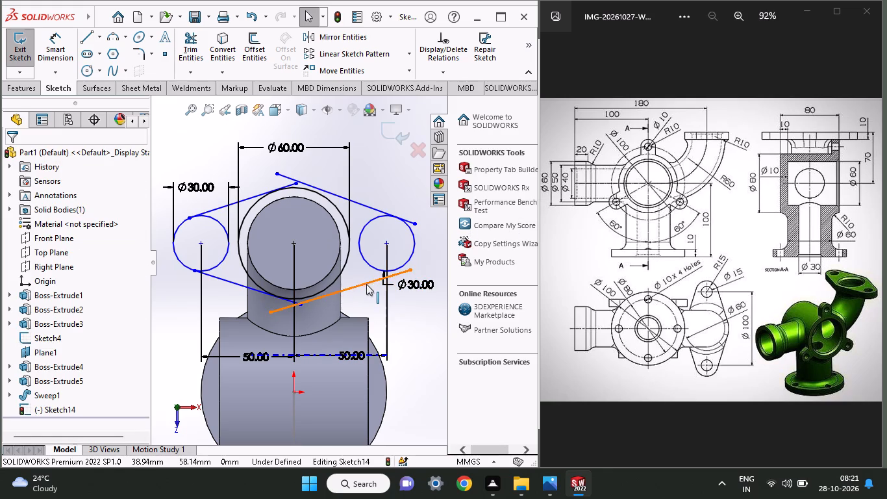
left_click(366, 282, "shift")
left_click(375, 266, "shift")
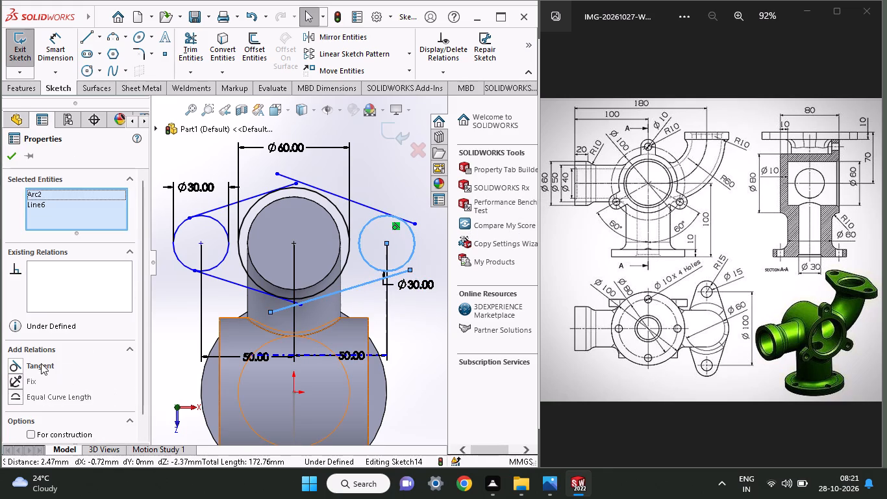
left_click(41, 363)
left_click(5, 160)
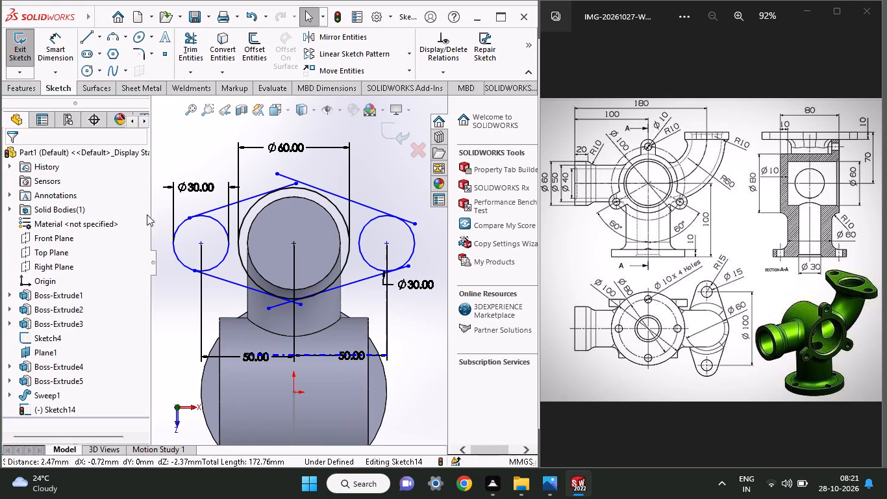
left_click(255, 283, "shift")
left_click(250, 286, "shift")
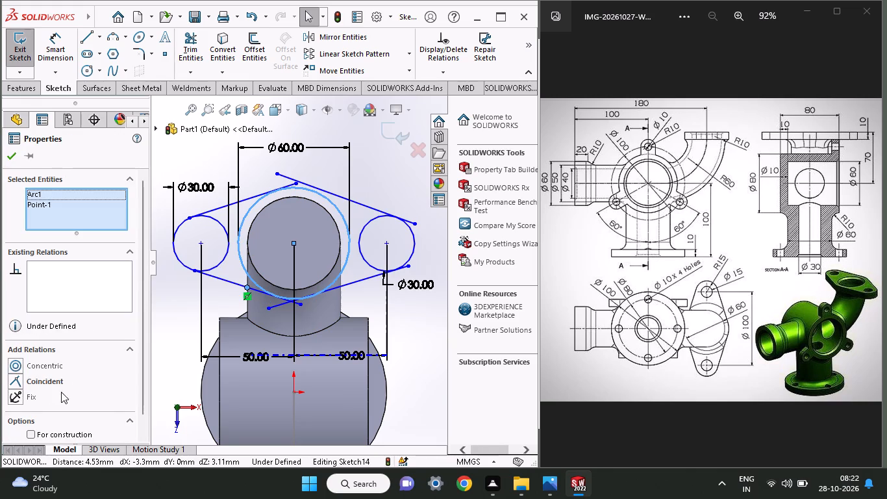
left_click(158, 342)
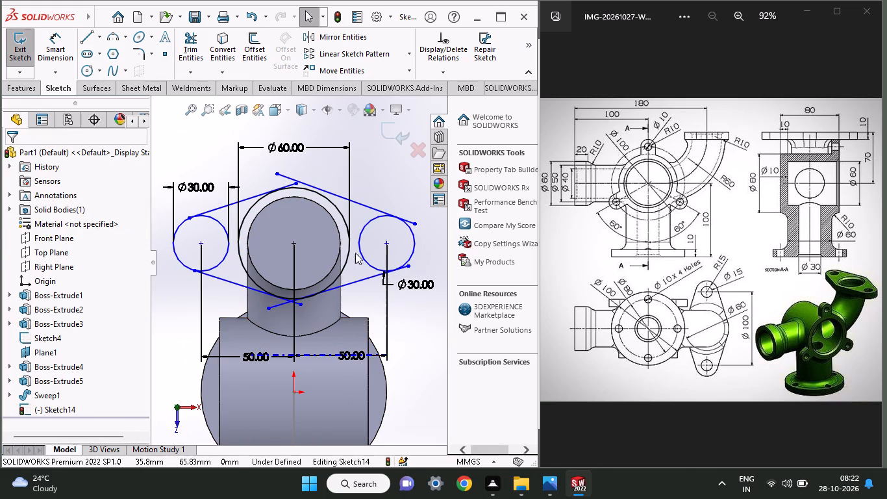
Make both upper slanted lines, right one first, tangent to the central 60 mm circle.
scroll(344, 205, "down", 5, "ctrl")
scroll(344, 205, "up", 7, "ctrl")
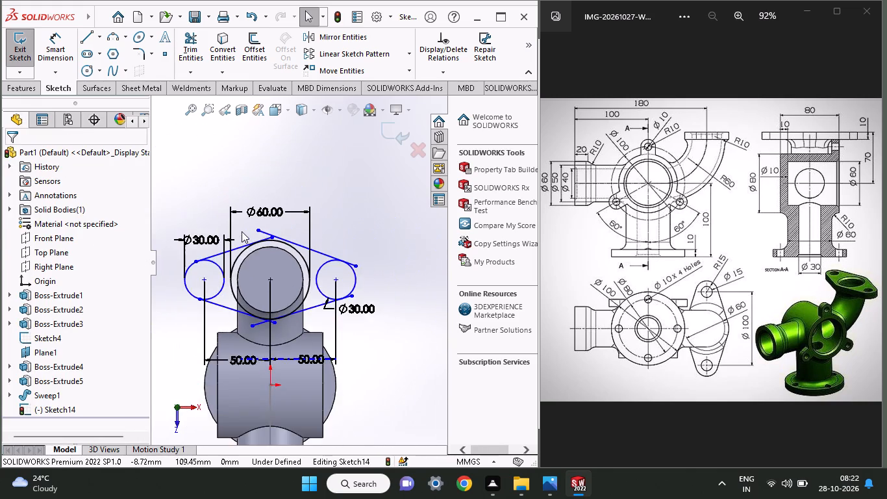
scroll(245, 231, "down", 6, "ctrl")
left_click(373, 270)
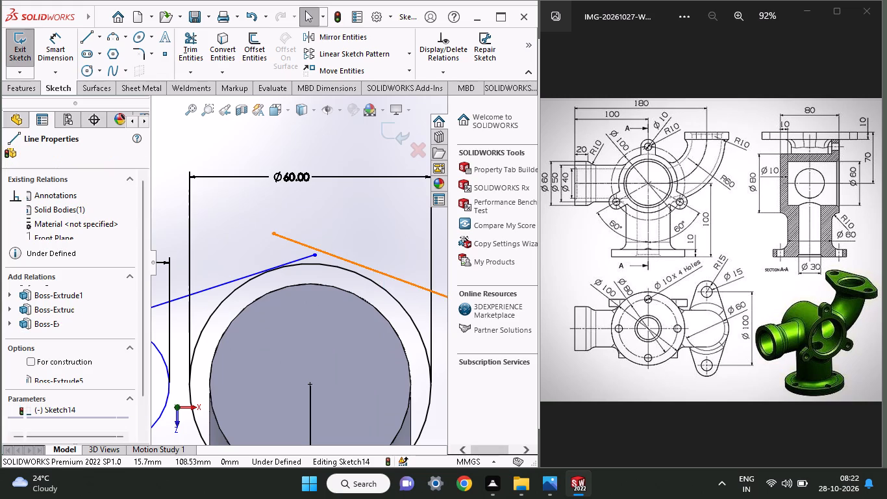
left_click(371, 283, "shift")
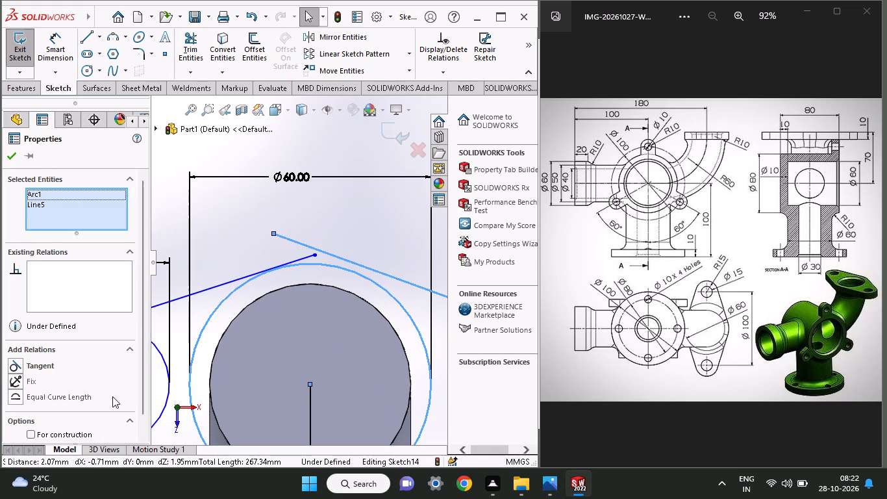
left_click(56, 367)
left_click(5, 157)
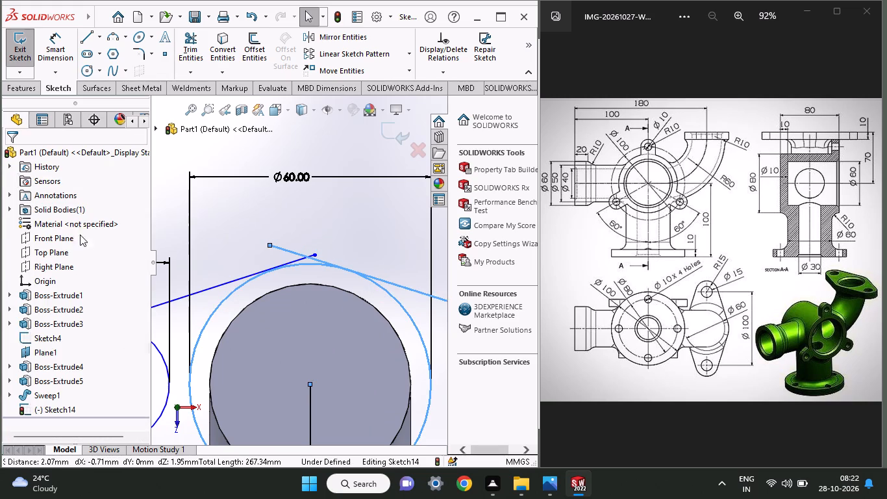
left_click(200, 290, "shift")
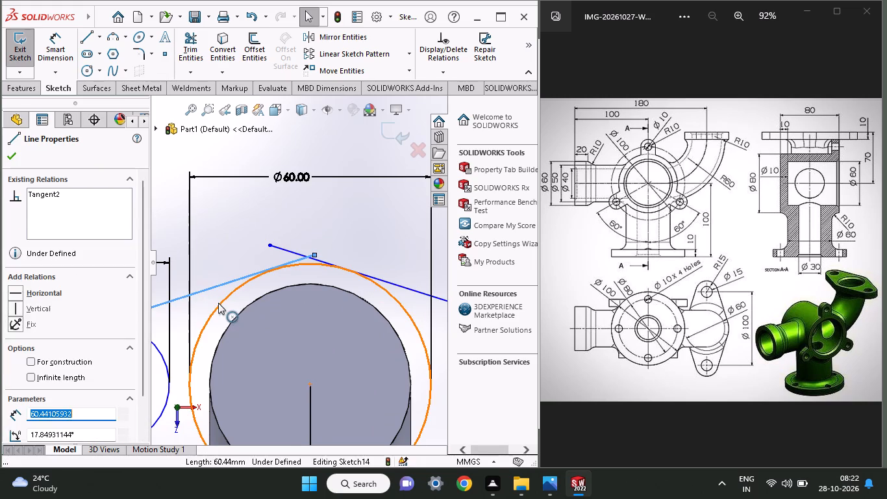
left_click(218, 303, "shift")
left_click(52, 366)
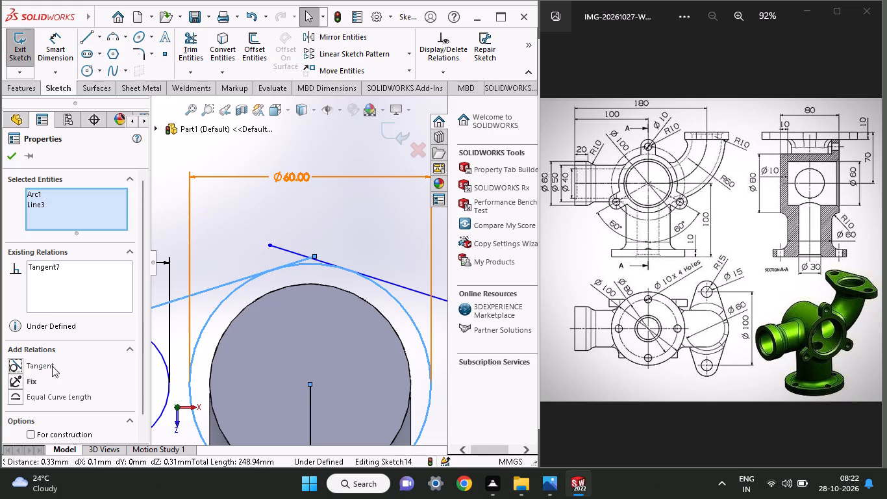
left_click(12, 161)
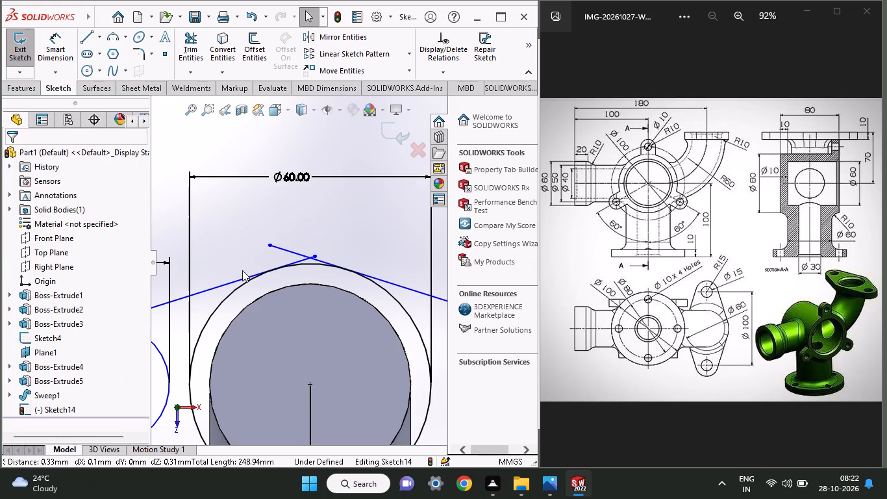
Make both lower slanted lines, left one first, tangent to the central 60 mm circle.
scroll(242, 270, "left", 1)
scroll(325, 288, "up", 4)
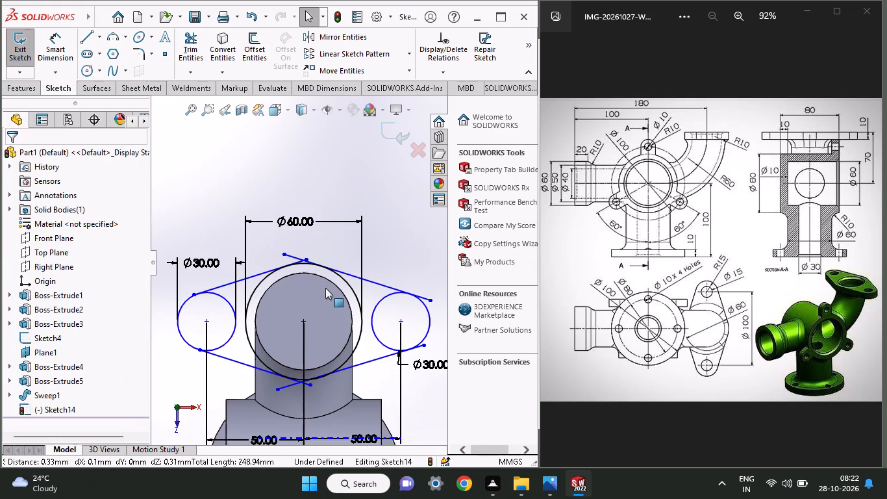
scroll(311, 331, "down", 2)
scroll(305, 405, "down", 4, "ctrl")
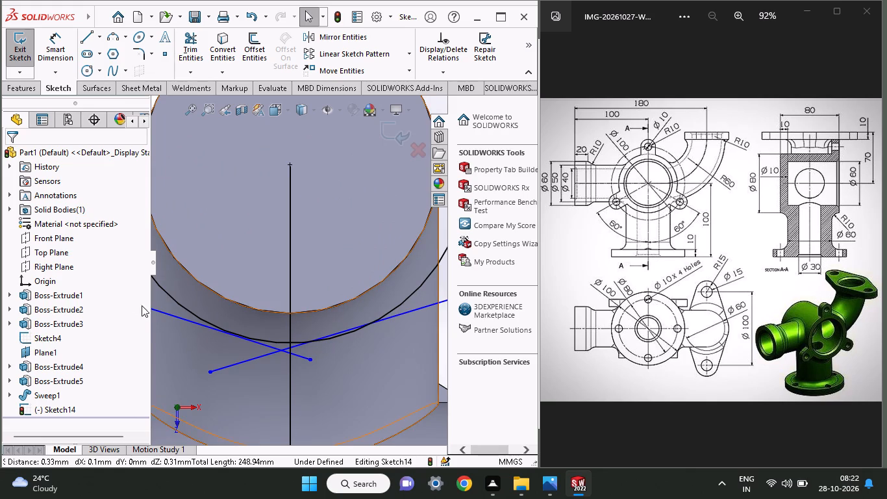
left_click(158, 308)
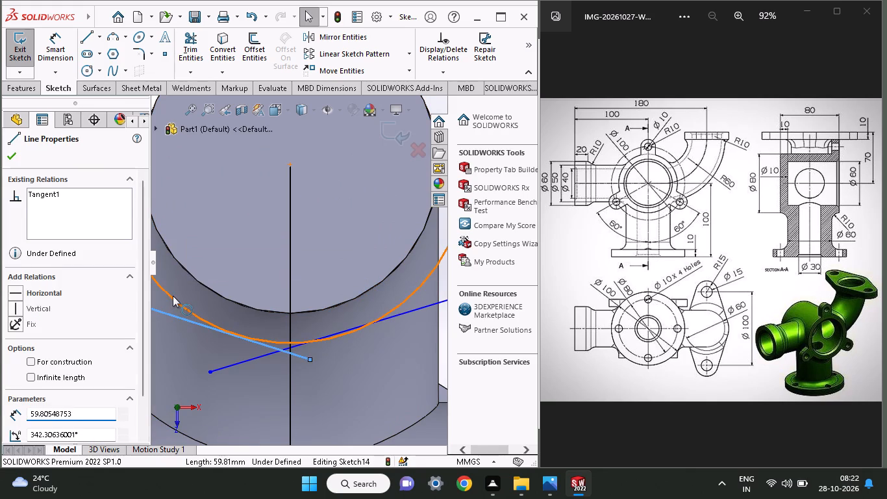
left_click(51, 364)
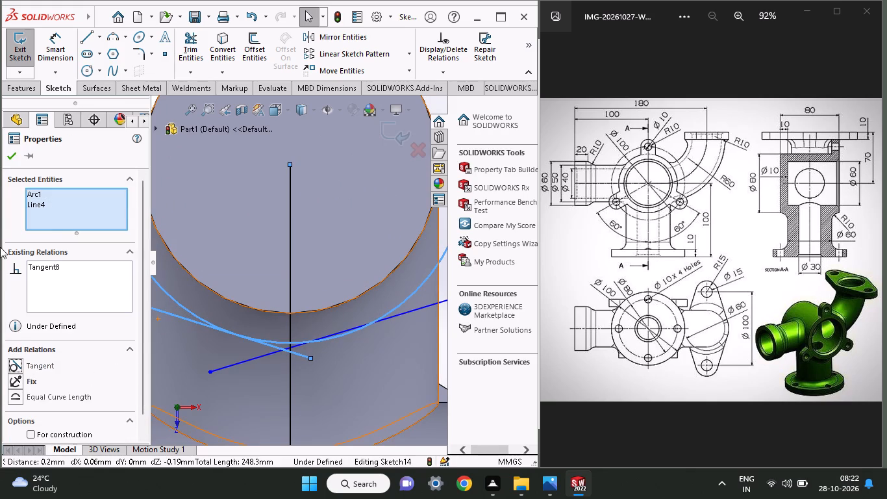
left_click(11, 154)
left_click(391, 313, "ctrl")
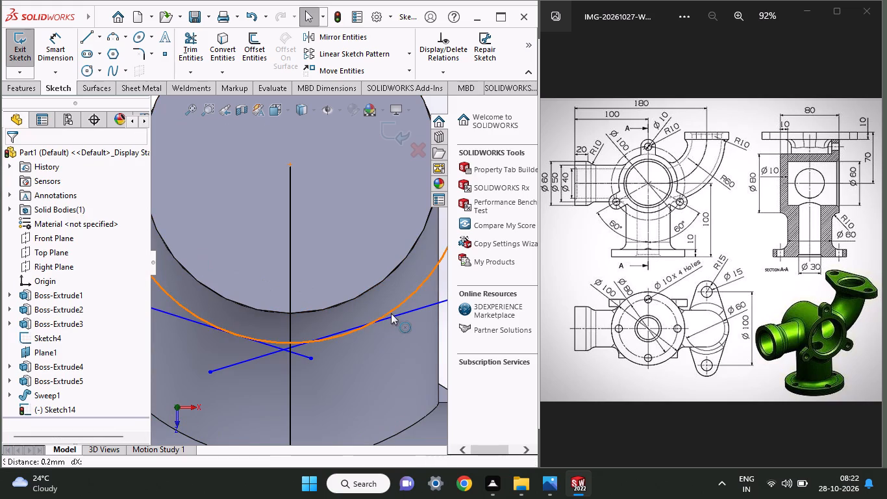
left_click(406, 313, "ctrl")
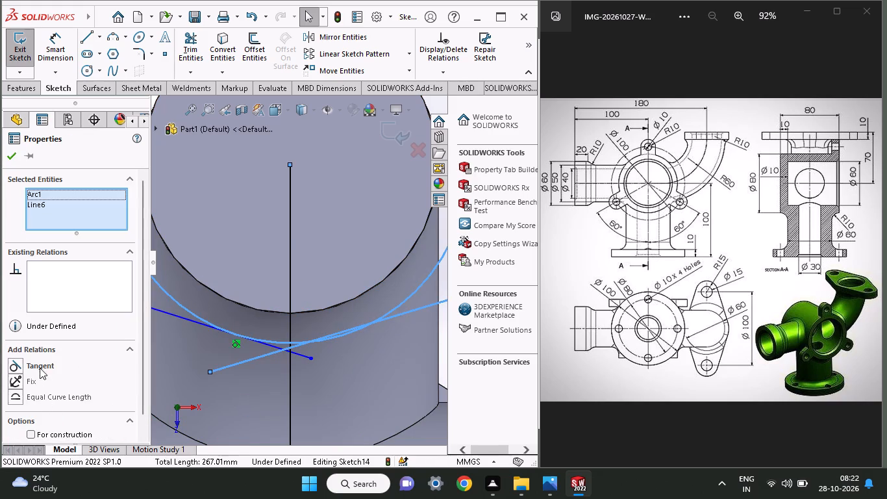
left_click(40, 359)
left_click(11, 159)
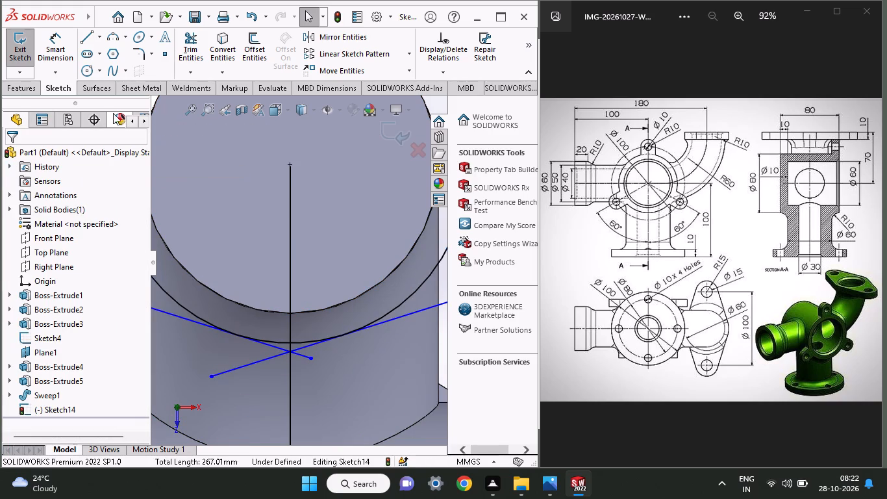
Power-trim the crossing ends of the two lower tangent lines beyond the 60 mm circle, including the leftover stub.
left_click(189, 44)
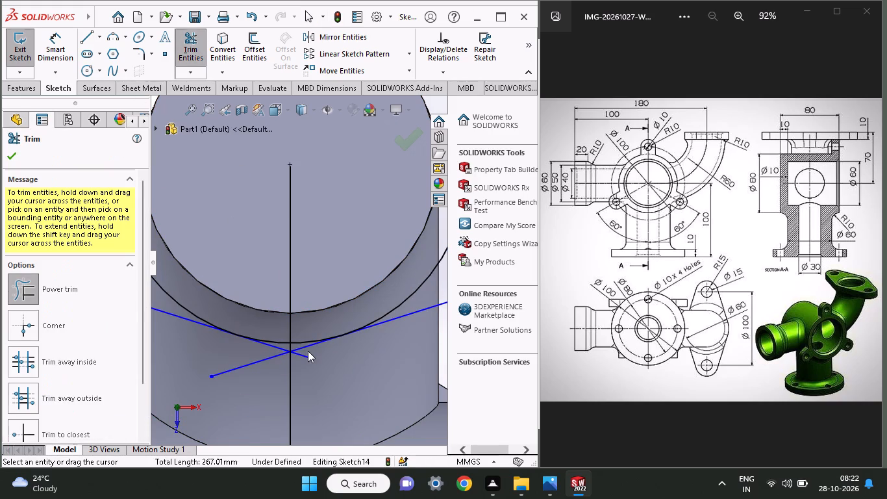
left_click_drag(270, 378, 251, 361)
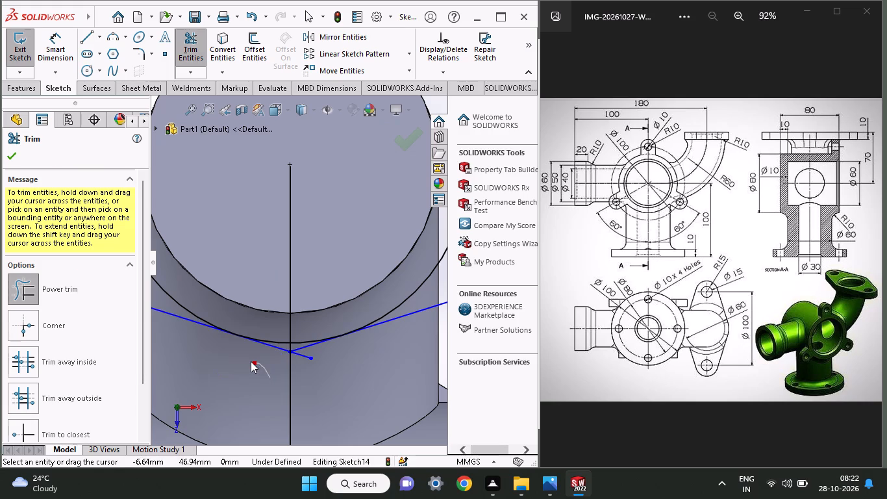
left_click_drag(251, 361, 329, 369)
scroll(329, 369, "up", 4, "ctrl")
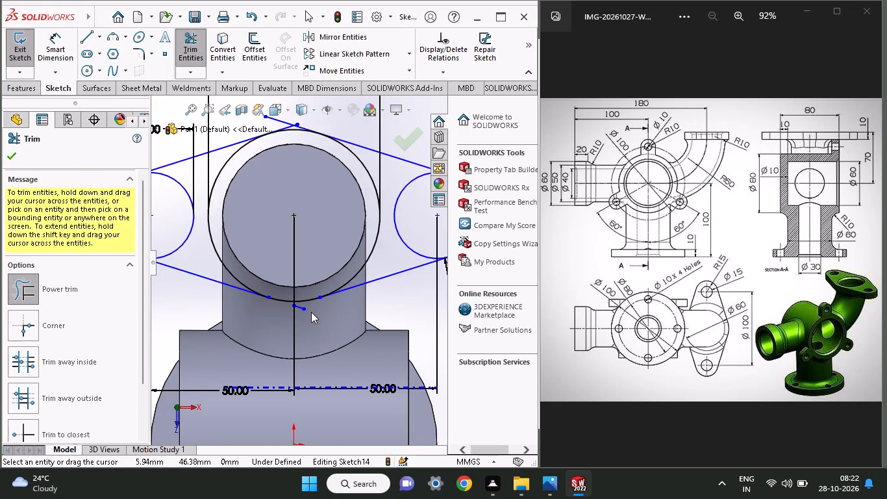
scroll(311, 312, "down", 5, "ctrl")
left_click_drag(288, 281, 284, 285)
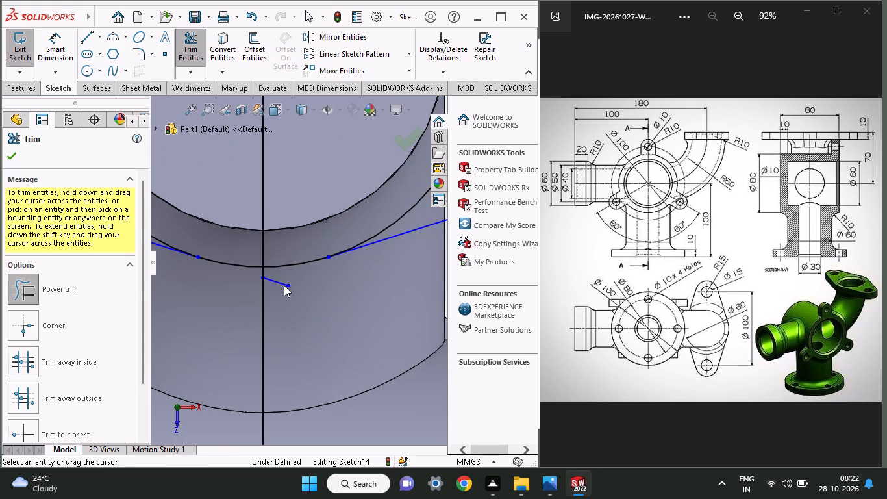
left_click_drag(284, 285, 225, 331)
scroll(225, 331, "up", 7, "ctrl")
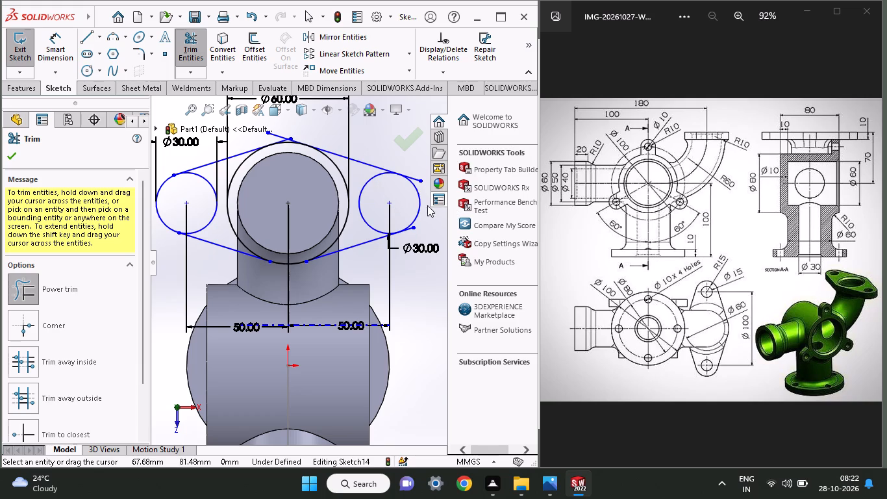
Power-trim the overhanging ends of the upper and lower tangent lines beyond the right 30 mm circle.
left_click_drag(425, 185, 421, 181)
left_click_drag(421, 181, 425, 196)
left_click_drag(412, 166, 424, 192)
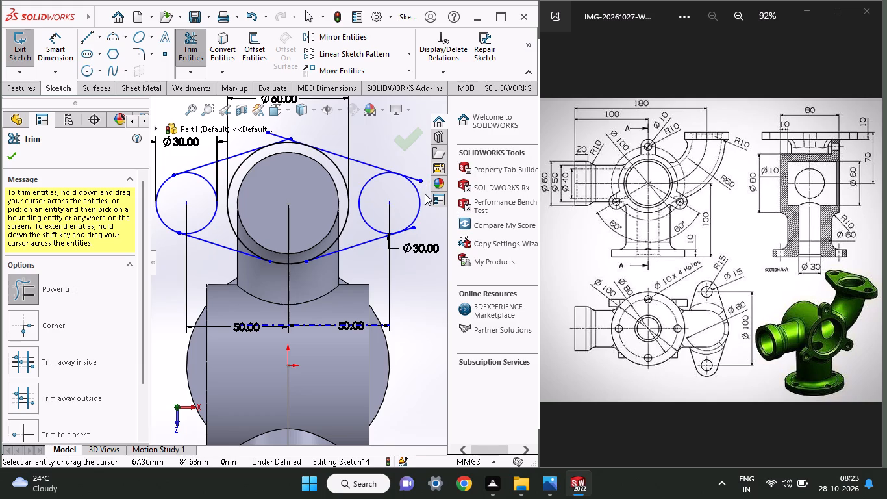
scroll(425, 194, "up", 2)
scroll(425, 194, "down", 4, "ctrl")
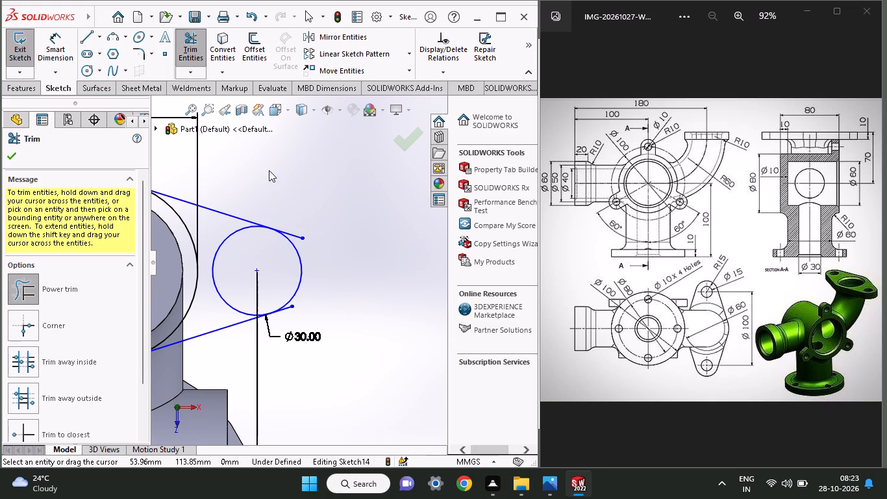
left_click_drag(305, 248, 294, 221)
left_click_drag(286, 318, 292, 305)
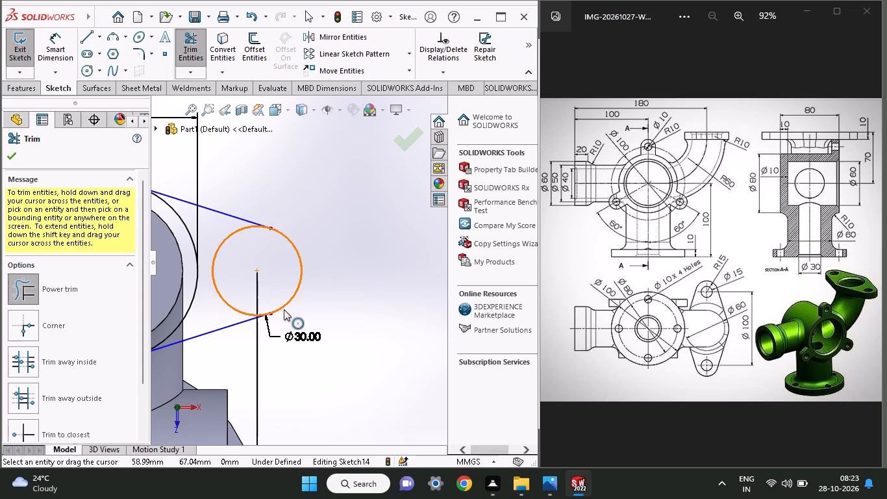
Power-trim the crossing ends of the two upper tangent lines above the central 60 mm circle and finish trimming.
scroll(284, 309, "up", 4, "ctrl")
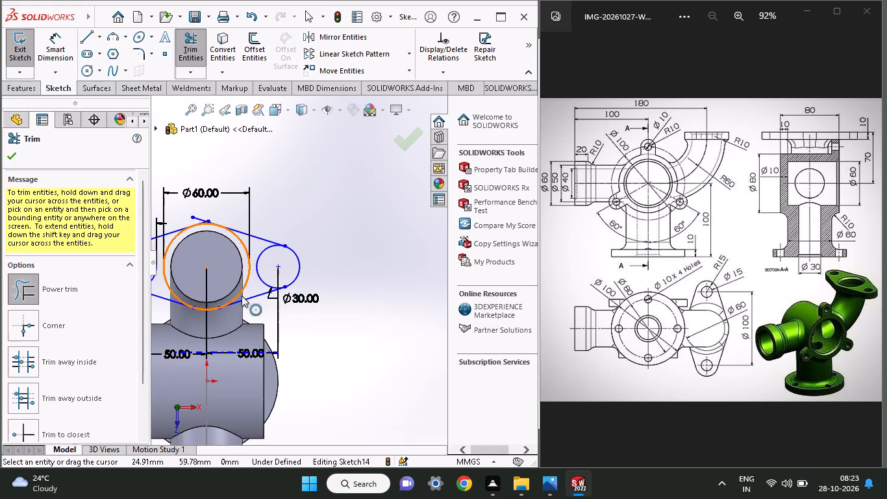
scroll(153, 230, "down", 2, "ctrl")
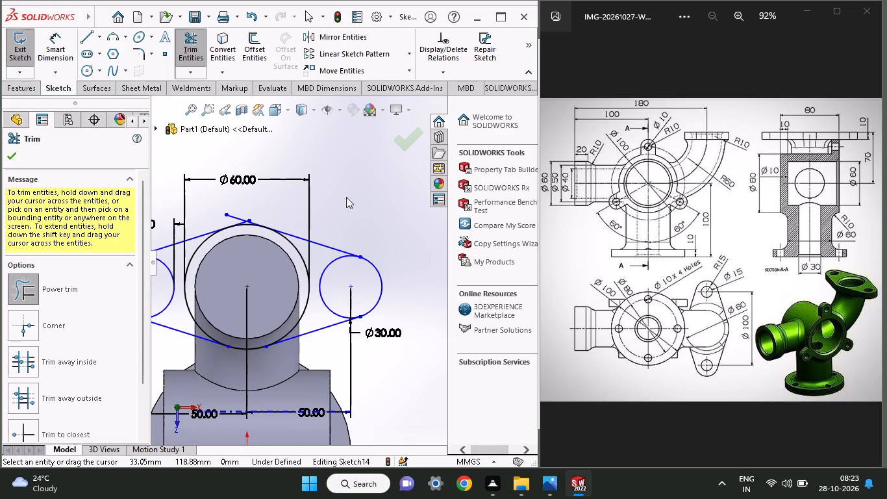
scroll(321, 229, "down", 4, "ctrl")
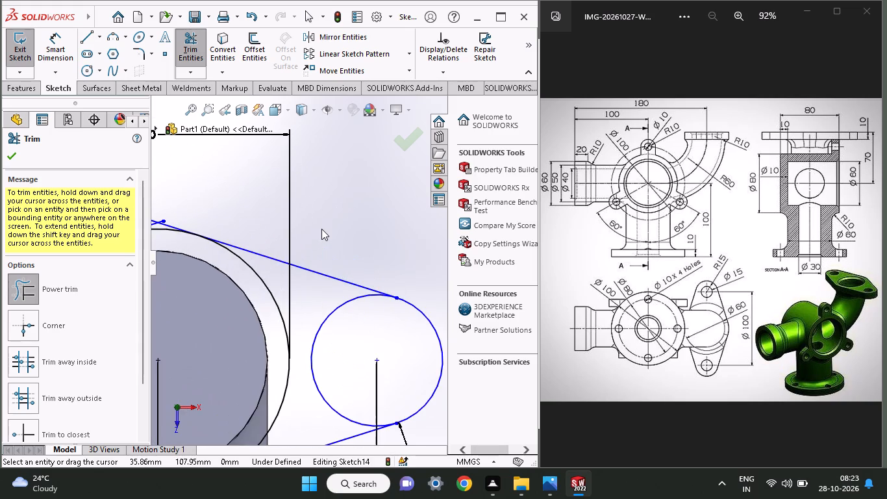
scroll(221, 251, "up", 4, "ctrl")
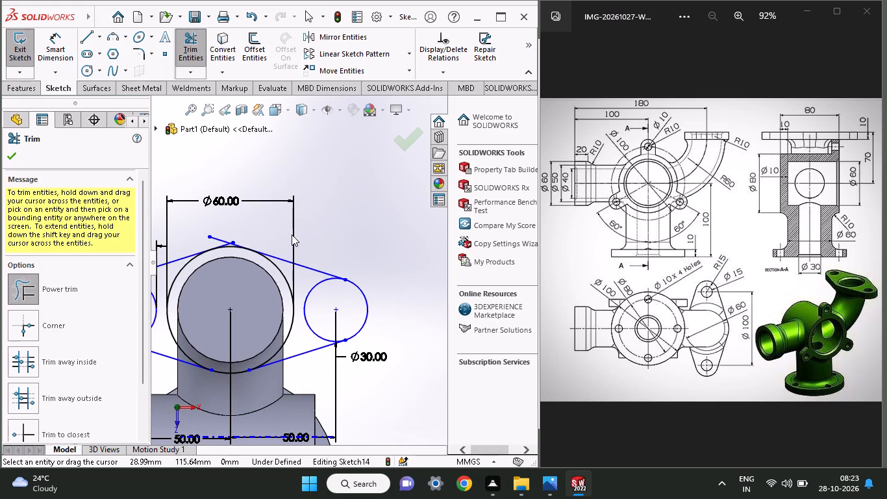
scroll(229, 259, "down", 7, "ctrl")
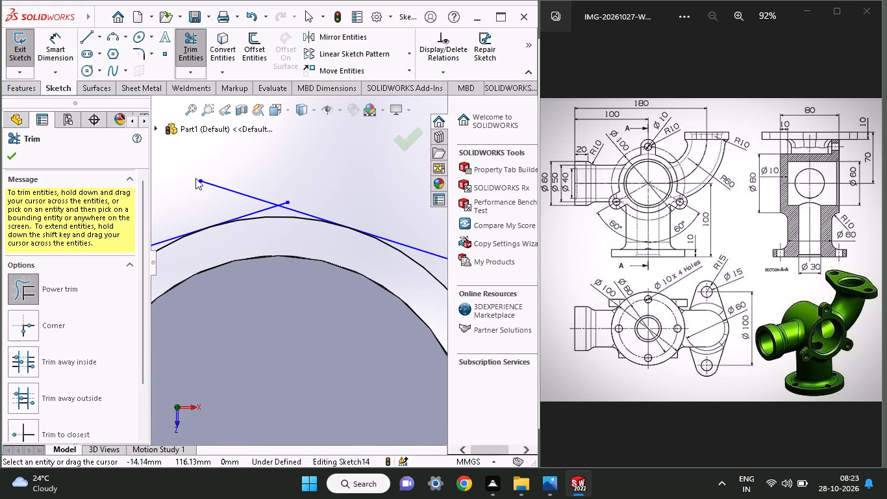
left_click_drag(274, 168, 286, 202)
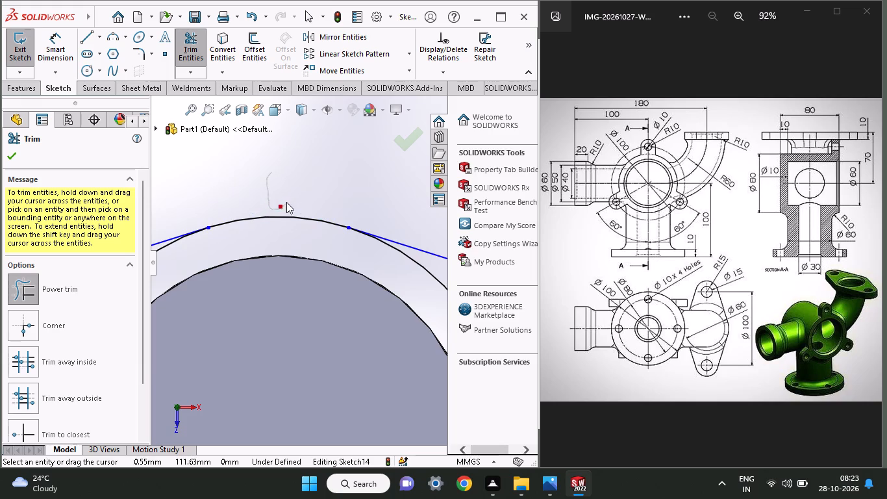
left_click_drag(286, 202, 288, 199)
left_click(6, 155)
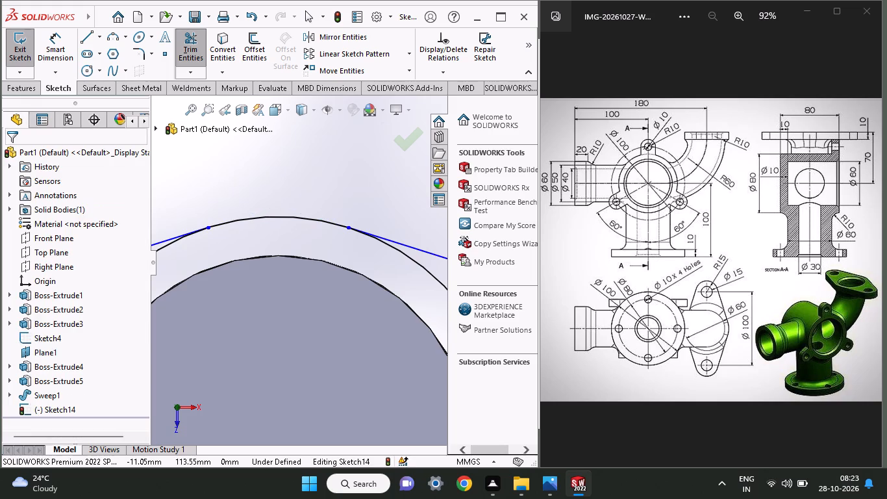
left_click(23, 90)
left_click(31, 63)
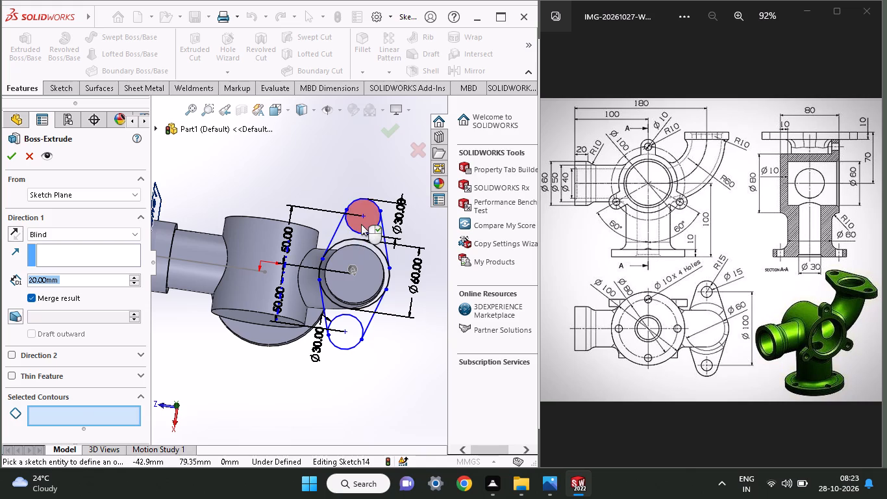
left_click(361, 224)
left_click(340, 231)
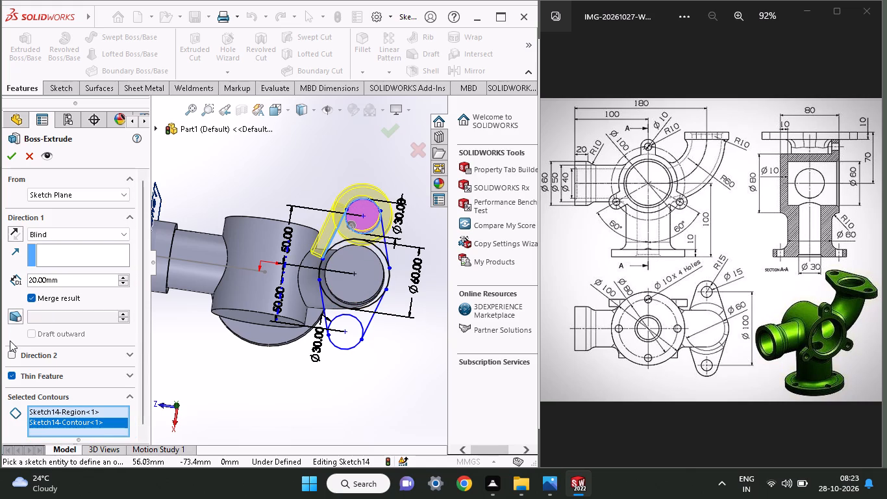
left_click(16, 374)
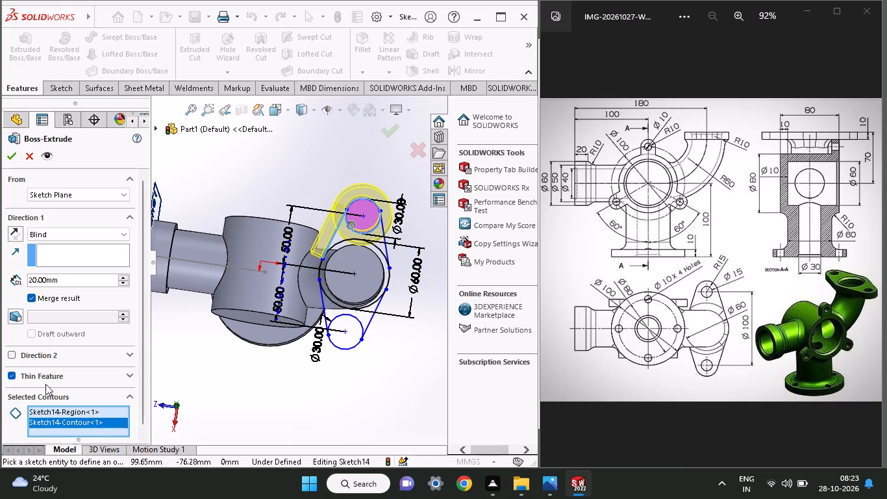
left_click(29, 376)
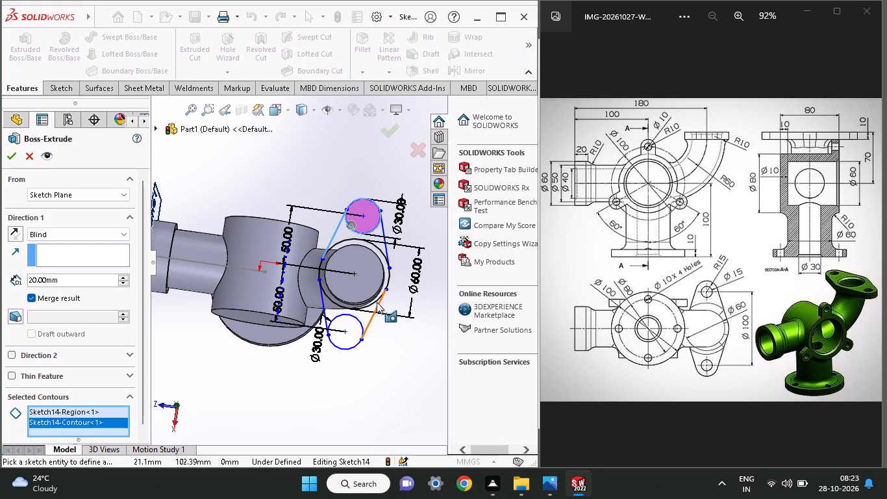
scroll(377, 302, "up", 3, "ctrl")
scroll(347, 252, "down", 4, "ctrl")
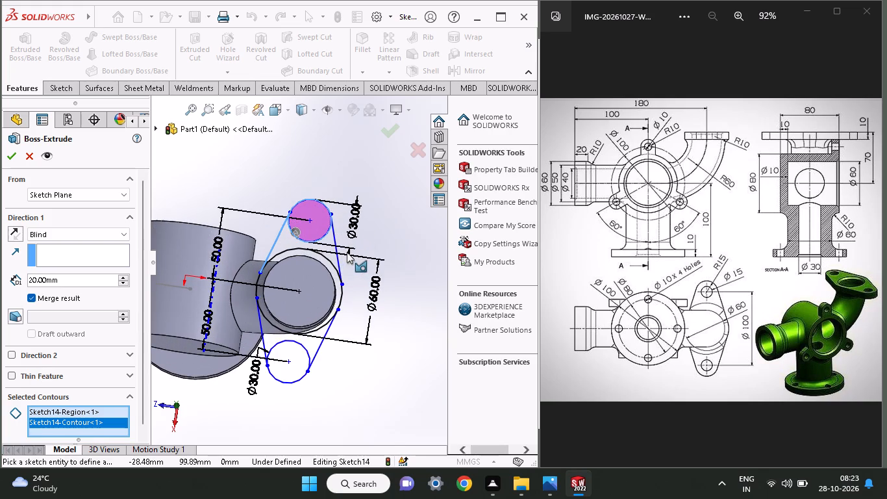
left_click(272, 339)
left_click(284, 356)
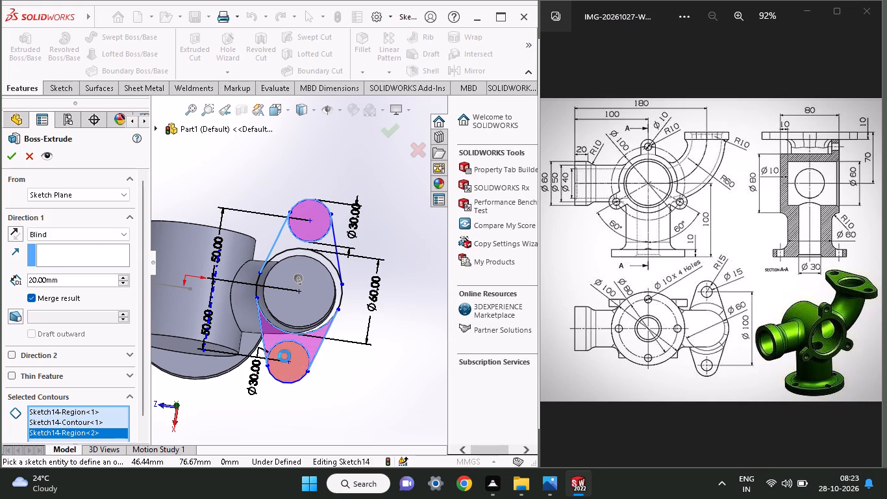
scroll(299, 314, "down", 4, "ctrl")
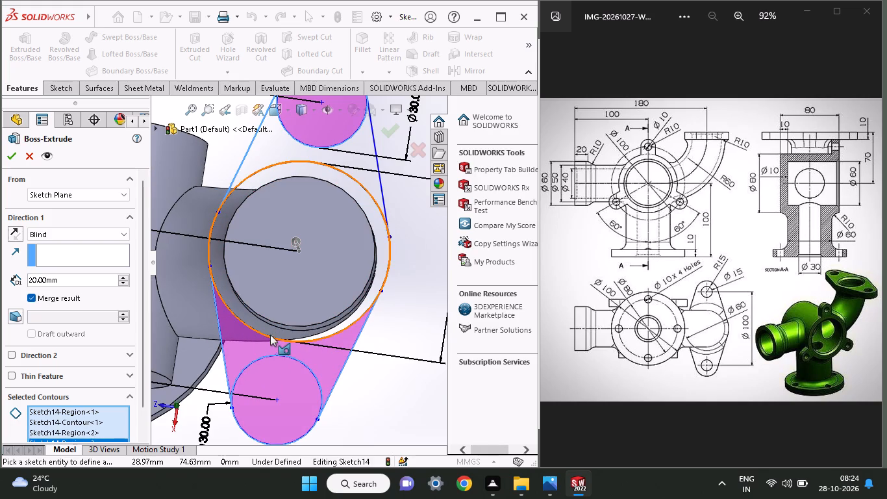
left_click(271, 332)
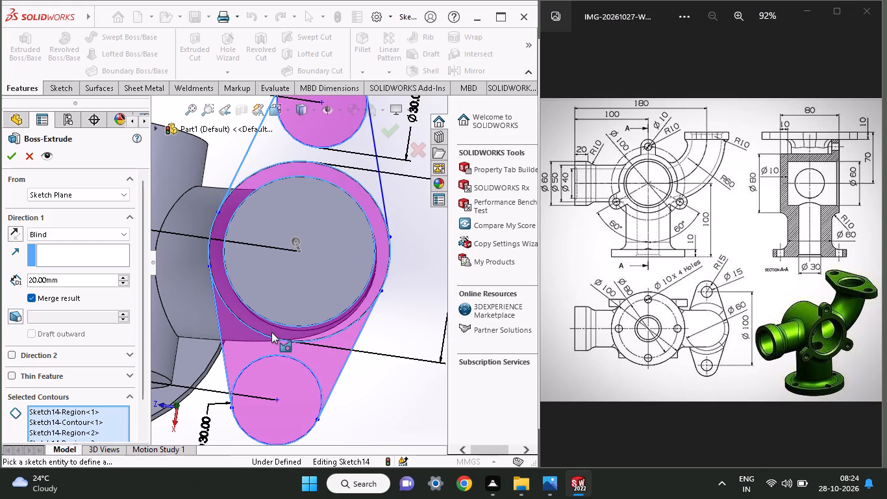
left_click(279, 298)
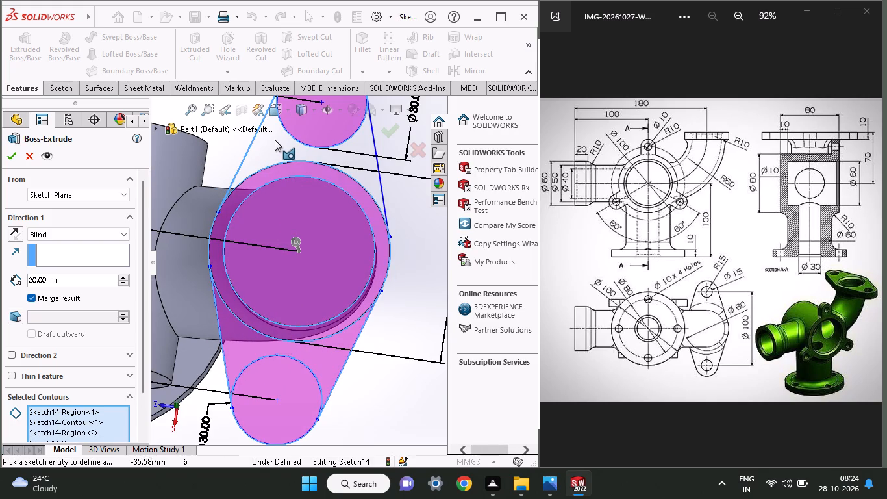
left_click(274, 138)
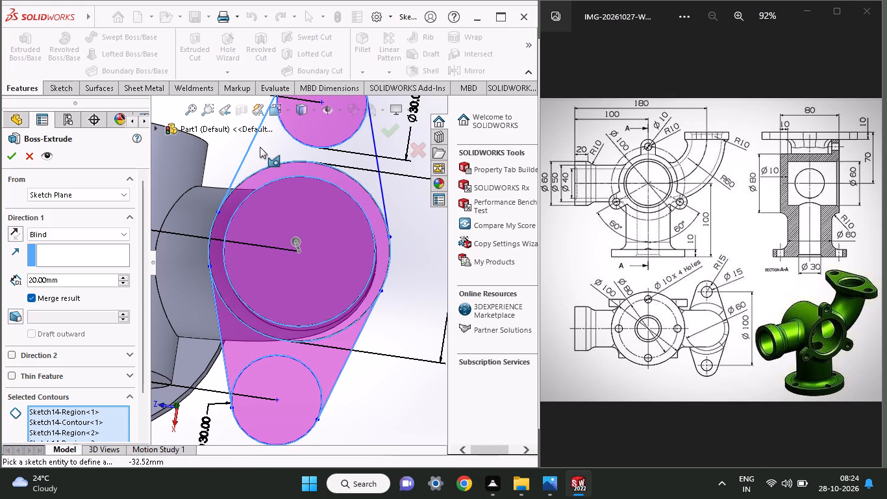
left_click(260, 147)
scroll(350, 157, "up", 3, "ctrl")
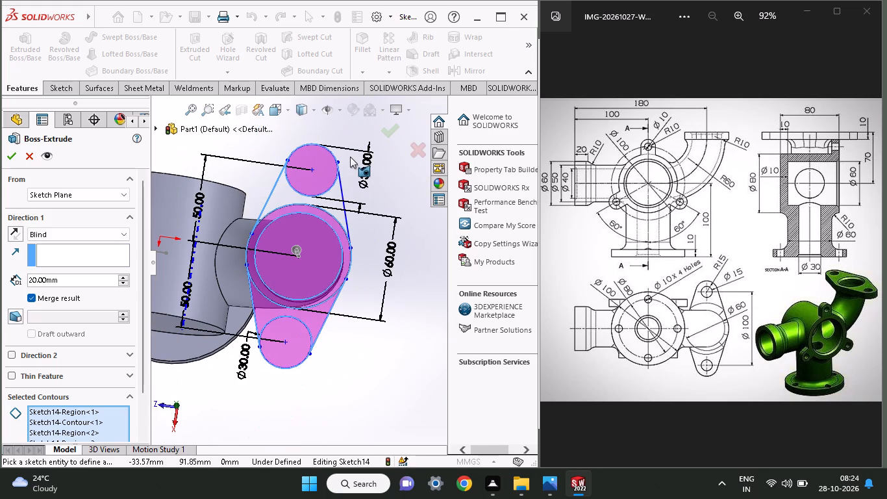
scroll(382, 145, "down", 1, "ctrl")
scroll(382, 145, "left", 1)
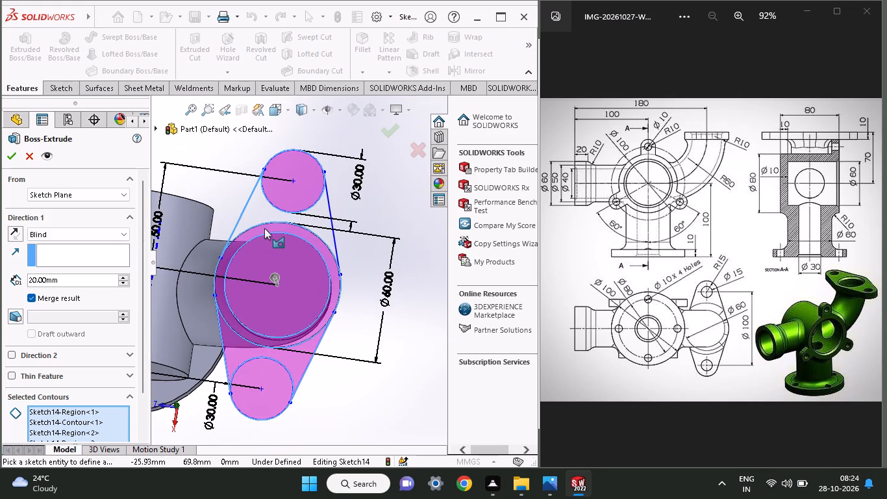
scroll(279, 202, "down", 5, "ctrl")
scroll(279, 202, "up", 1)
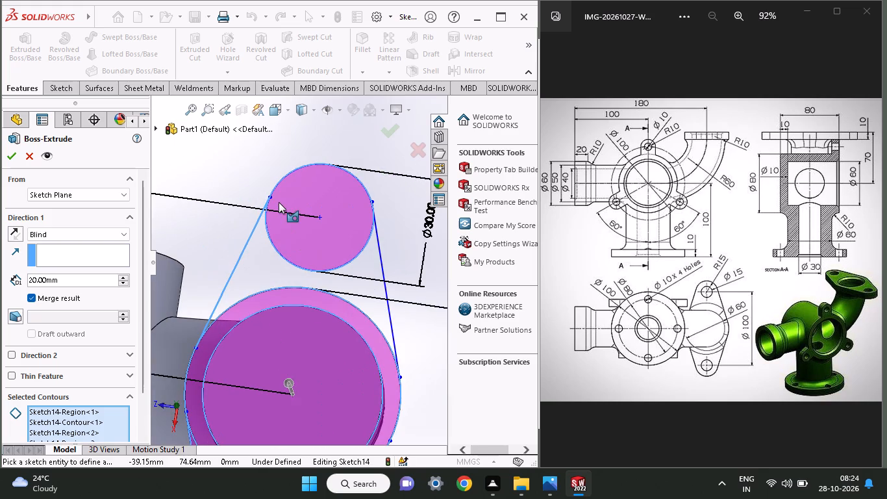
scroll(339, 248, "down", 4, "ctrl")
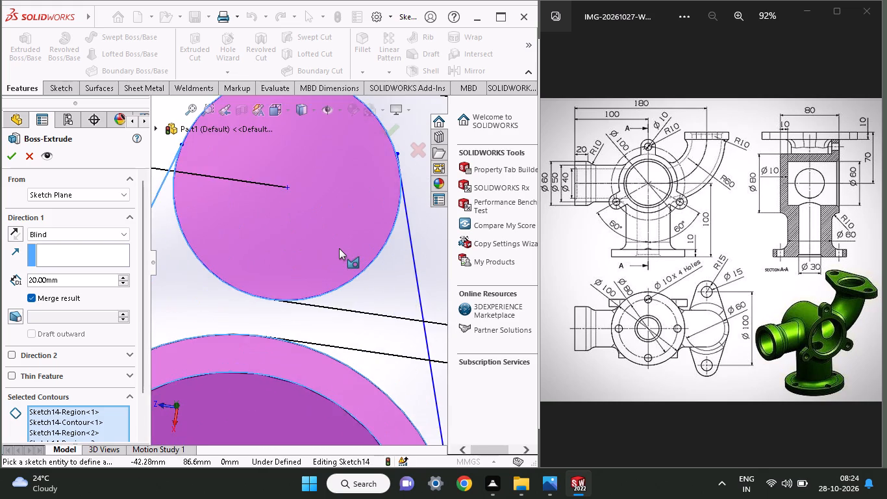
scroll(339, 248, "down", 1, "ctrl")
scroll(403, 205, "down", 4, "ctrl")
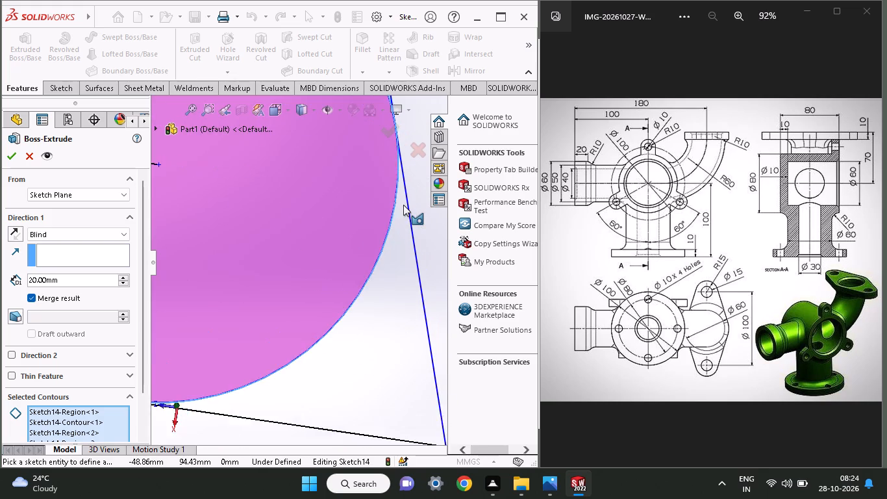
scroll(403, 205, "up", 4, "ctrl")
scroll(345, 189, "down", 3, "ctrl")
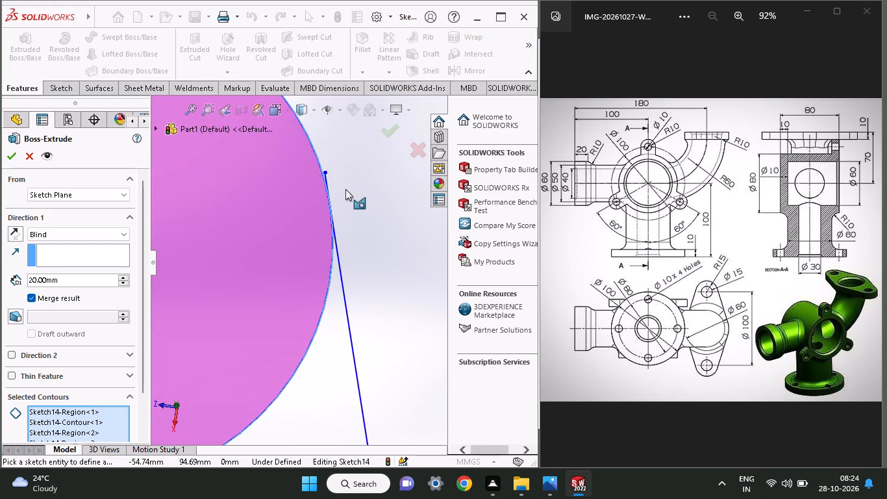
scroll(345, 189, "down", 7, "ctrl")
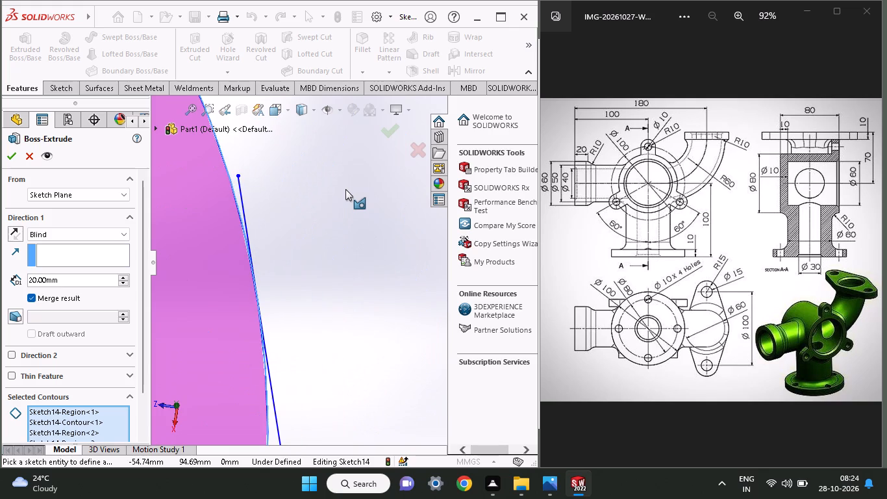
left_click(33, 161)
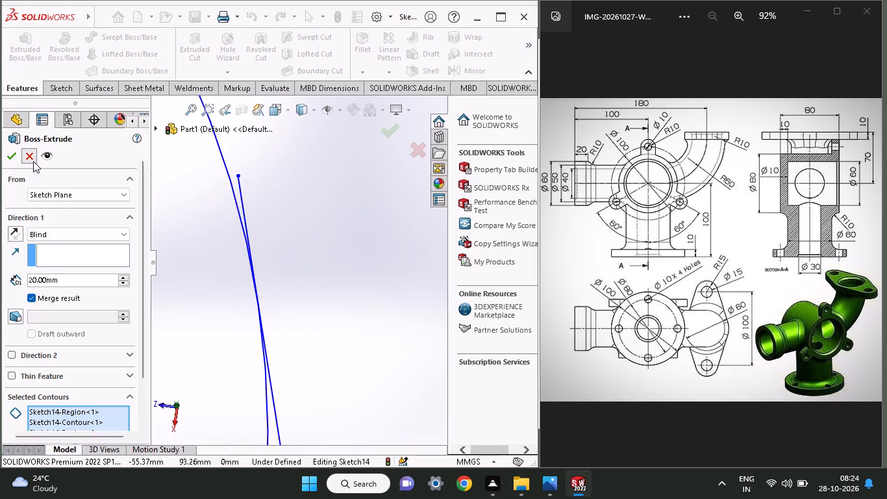
Power-trim the short overhang of the outer tangent line past its tangent point on the upper 30 mm circle.
left_click(51, 90)
left_click(186, 53)
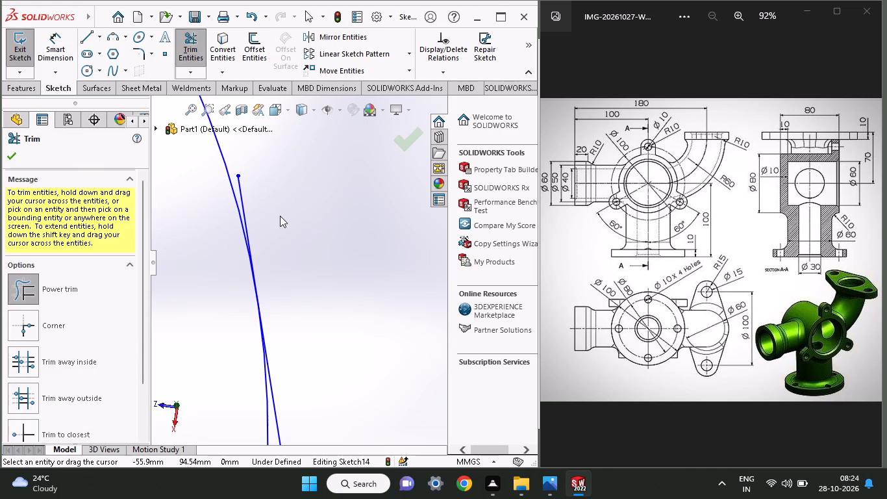
left_click_drag(275, 214, 240, 198)
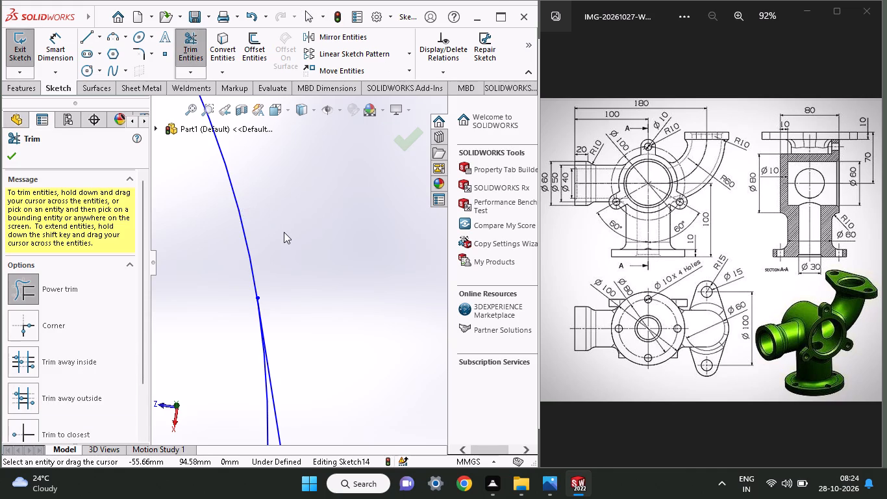
scroll(284, 232, "up", 13, "ctrl")
scroll(284, 232, "up", 2)
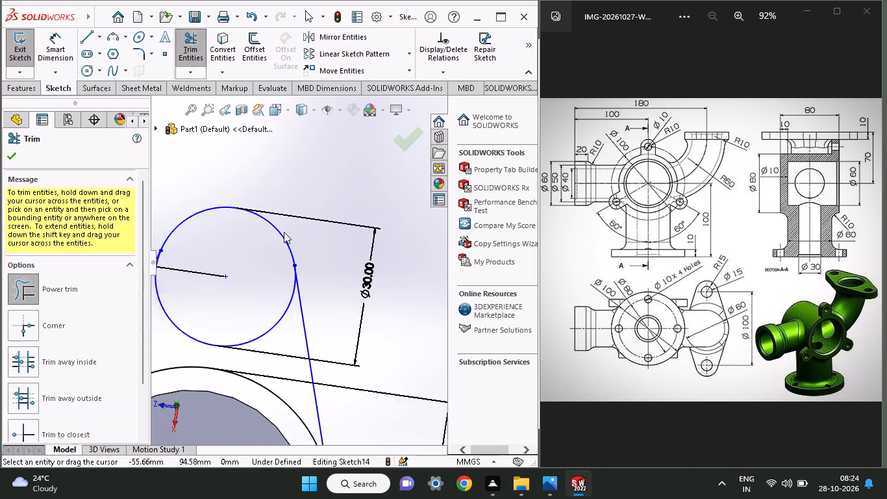
scroll(284, 232, "up", 1)
scroll(232, 290, "down", 3, "ctrl")
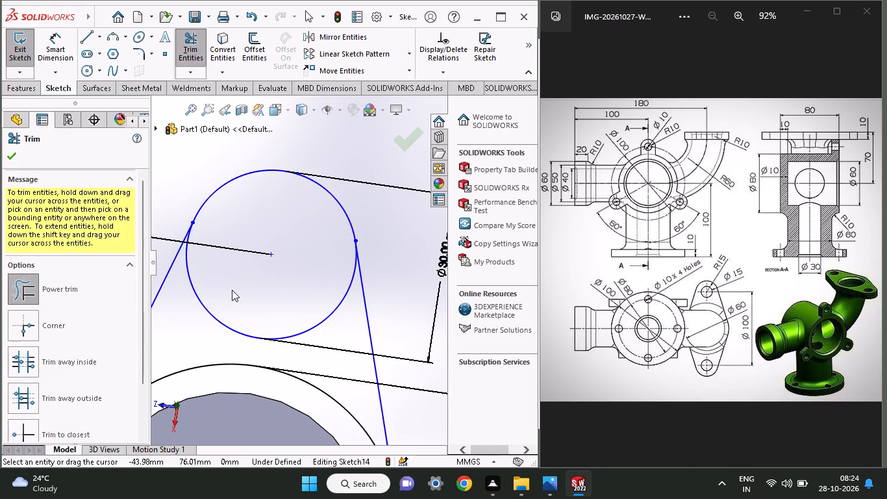
scroll(232, 290, "up", 5, "ctrl")
scroll(249, 344, "up", 2)
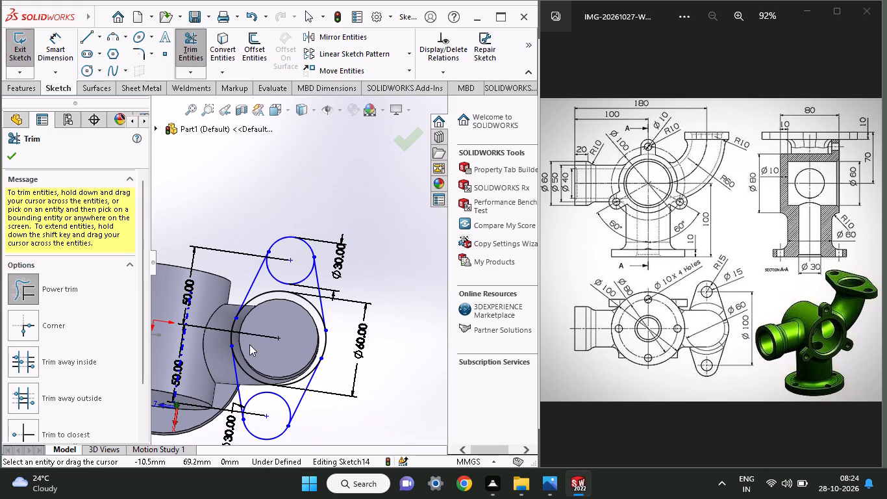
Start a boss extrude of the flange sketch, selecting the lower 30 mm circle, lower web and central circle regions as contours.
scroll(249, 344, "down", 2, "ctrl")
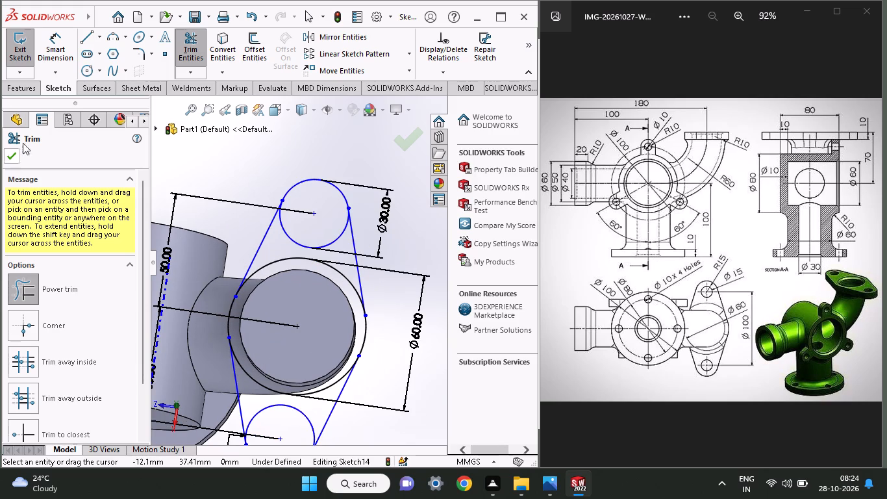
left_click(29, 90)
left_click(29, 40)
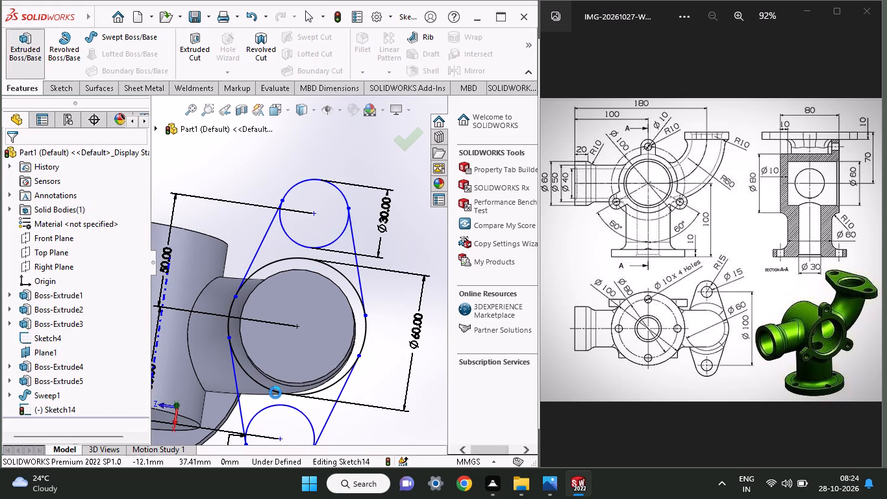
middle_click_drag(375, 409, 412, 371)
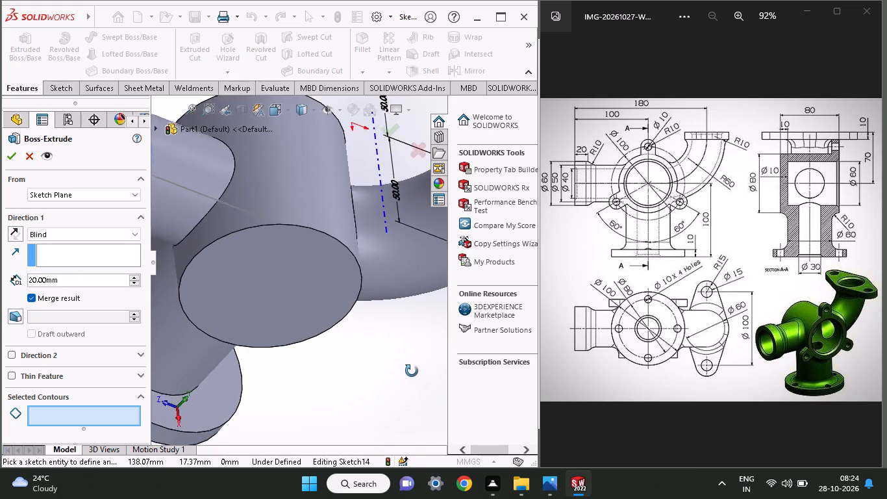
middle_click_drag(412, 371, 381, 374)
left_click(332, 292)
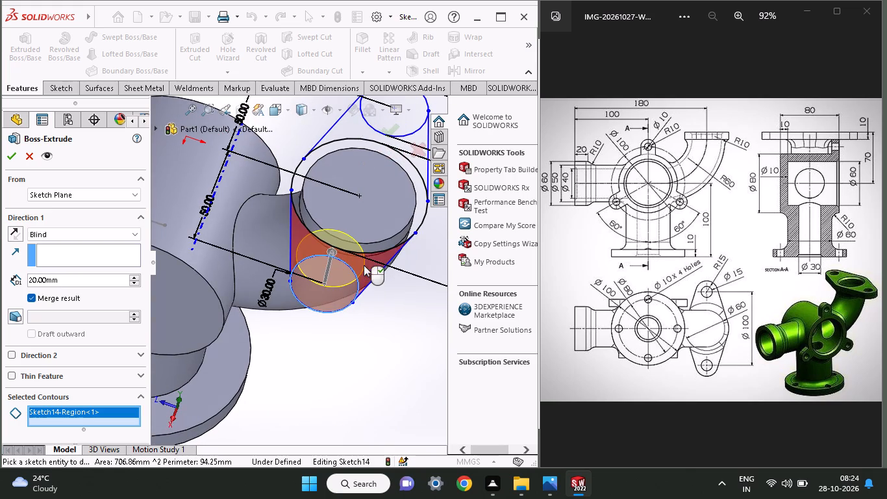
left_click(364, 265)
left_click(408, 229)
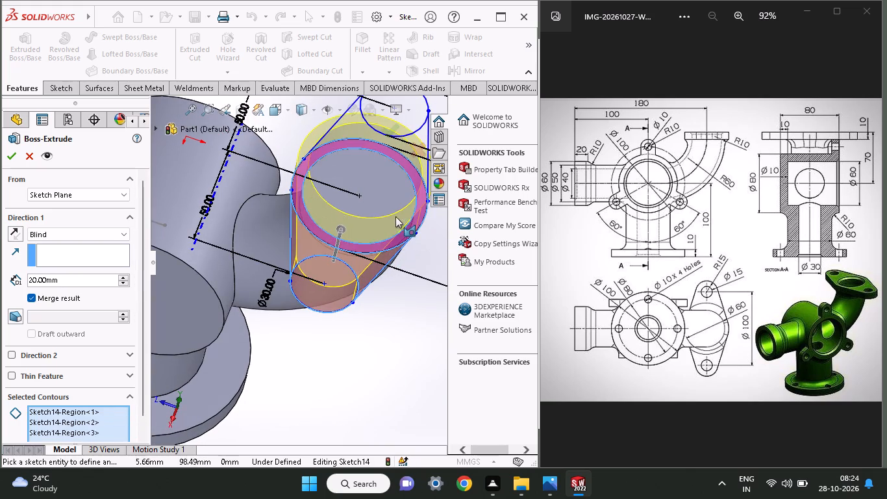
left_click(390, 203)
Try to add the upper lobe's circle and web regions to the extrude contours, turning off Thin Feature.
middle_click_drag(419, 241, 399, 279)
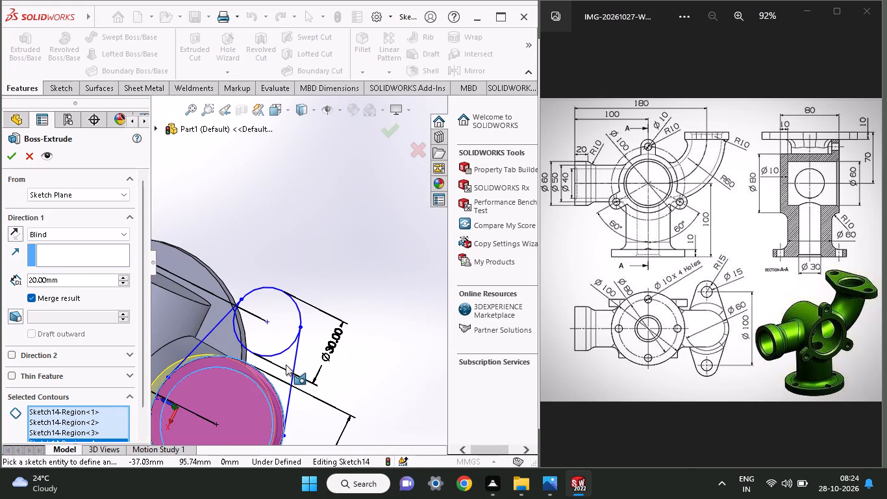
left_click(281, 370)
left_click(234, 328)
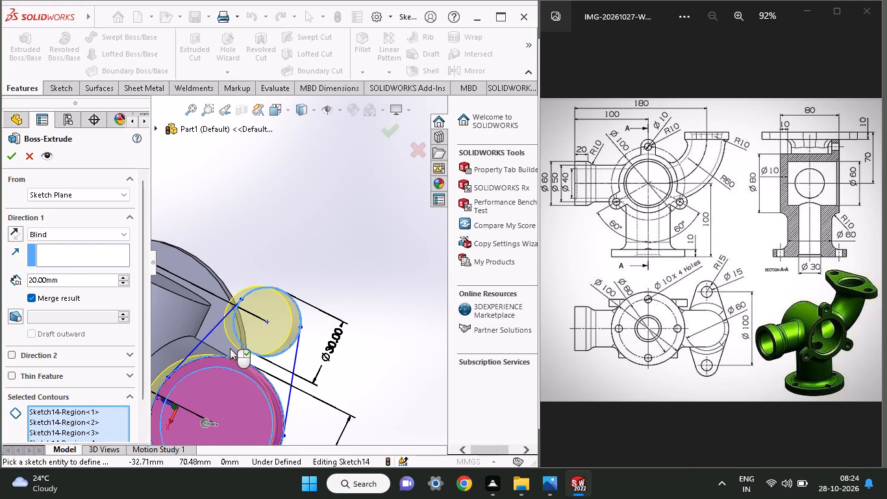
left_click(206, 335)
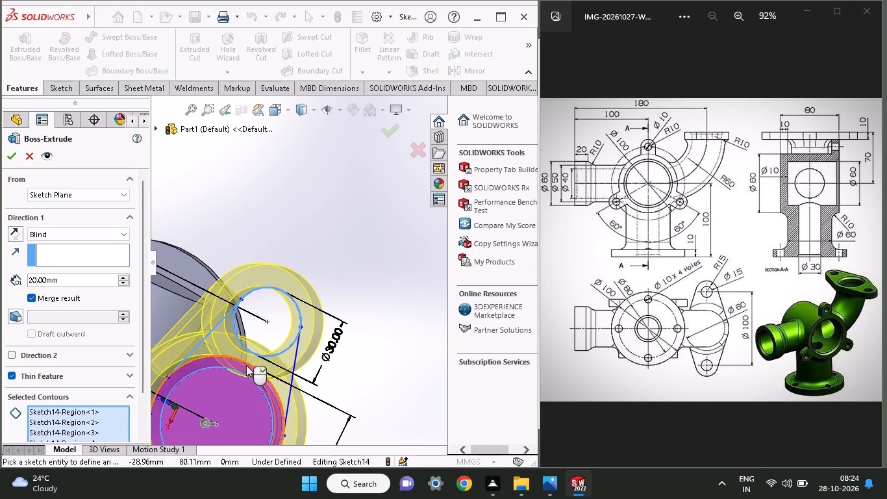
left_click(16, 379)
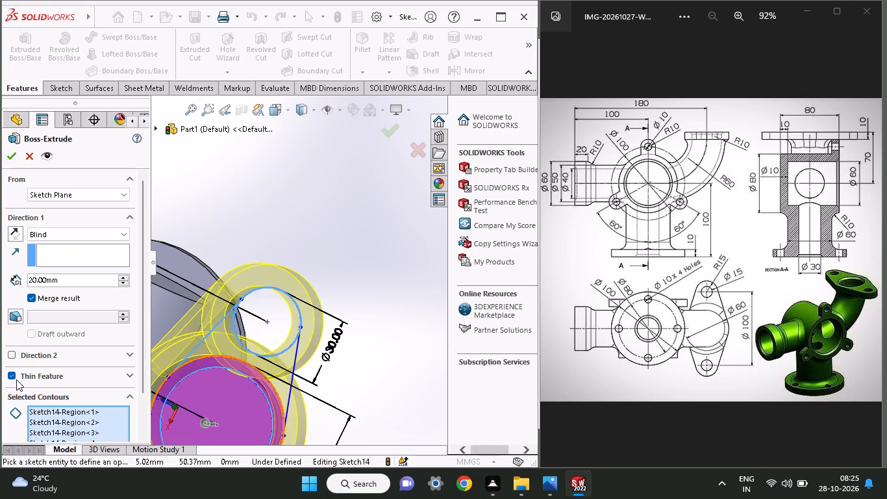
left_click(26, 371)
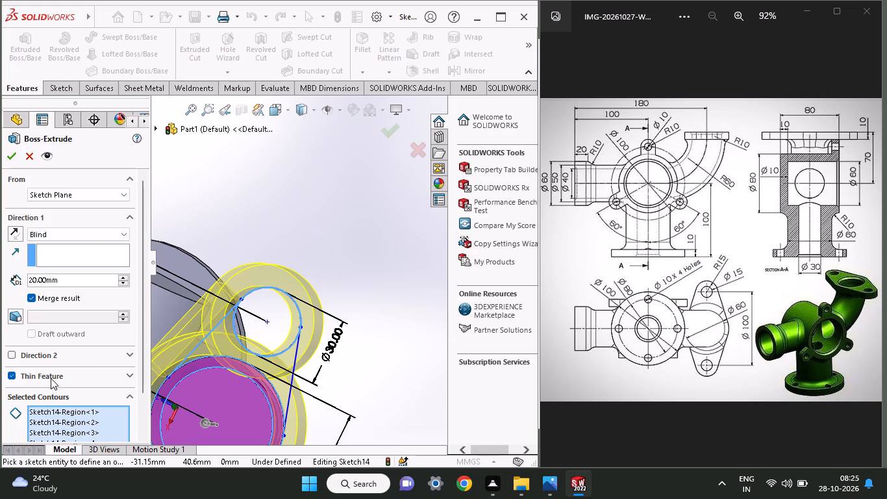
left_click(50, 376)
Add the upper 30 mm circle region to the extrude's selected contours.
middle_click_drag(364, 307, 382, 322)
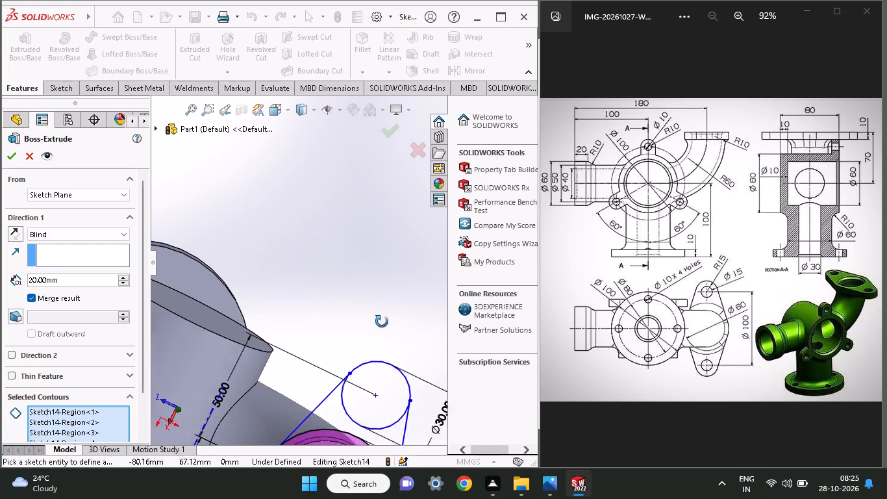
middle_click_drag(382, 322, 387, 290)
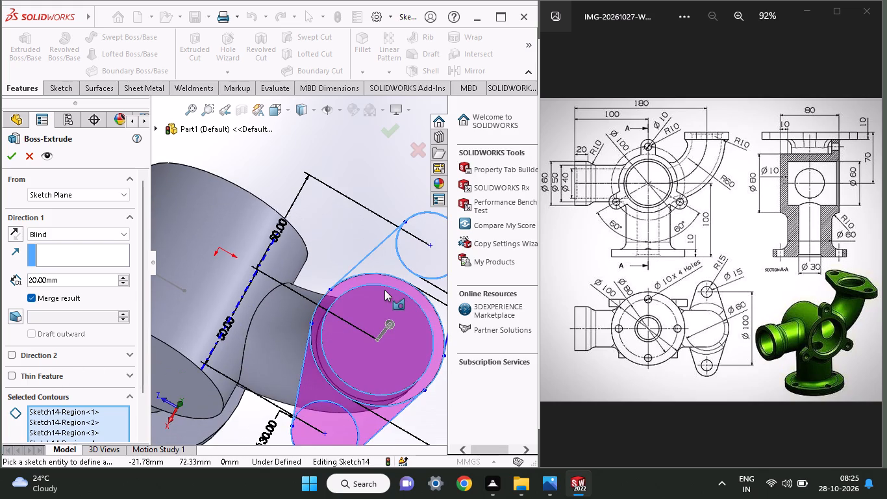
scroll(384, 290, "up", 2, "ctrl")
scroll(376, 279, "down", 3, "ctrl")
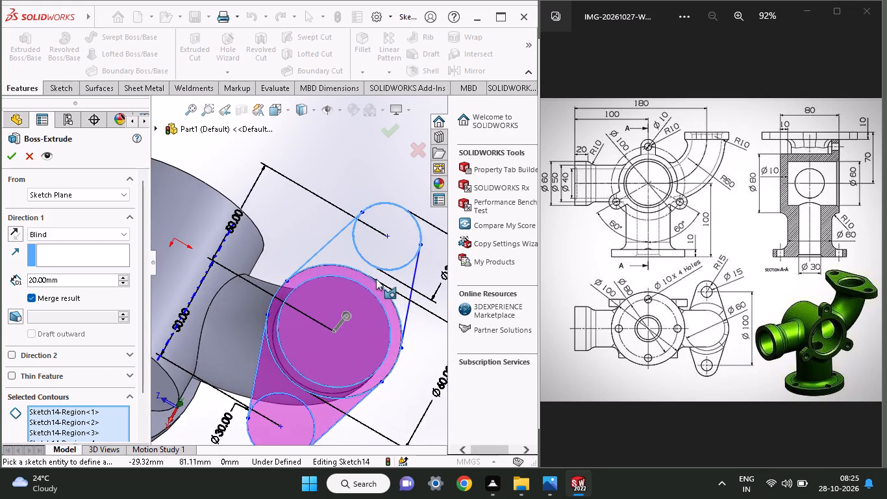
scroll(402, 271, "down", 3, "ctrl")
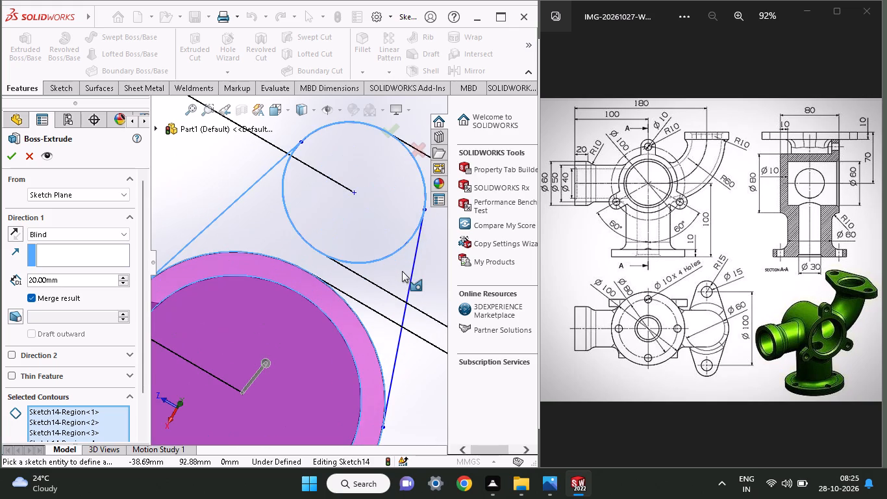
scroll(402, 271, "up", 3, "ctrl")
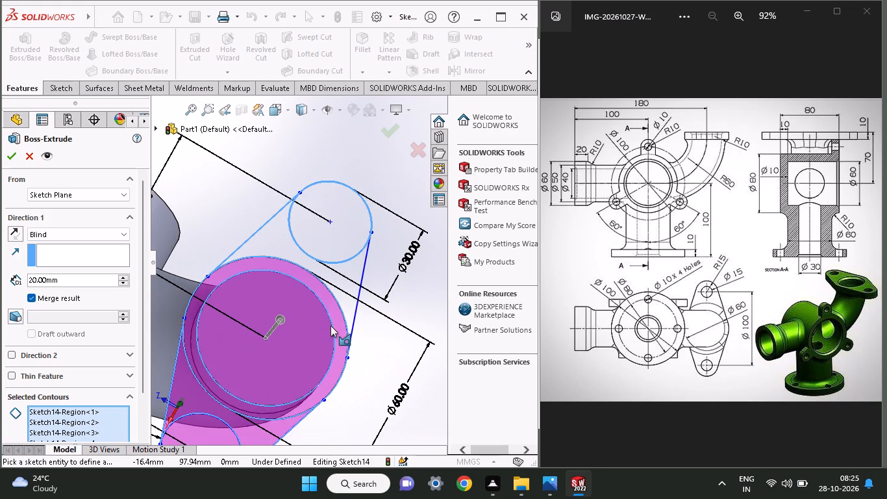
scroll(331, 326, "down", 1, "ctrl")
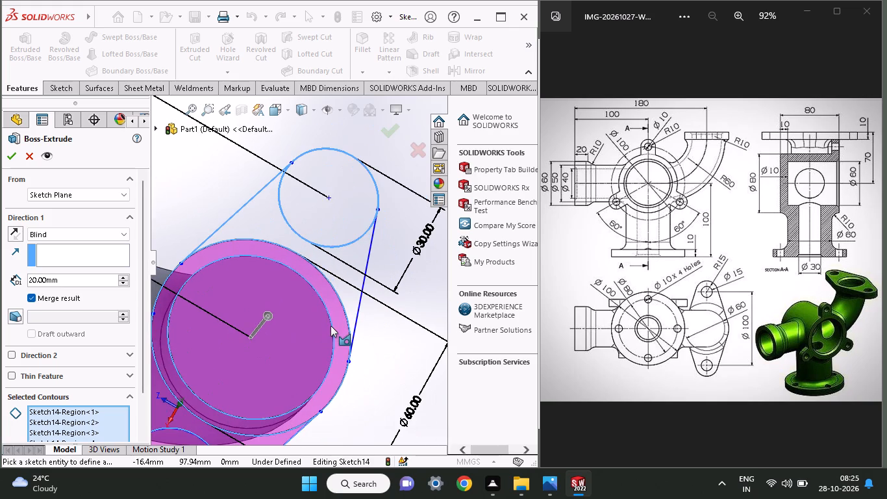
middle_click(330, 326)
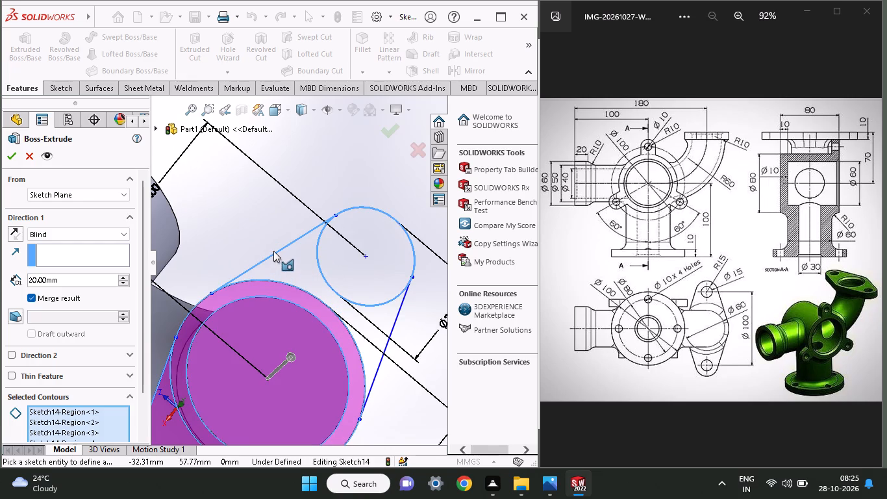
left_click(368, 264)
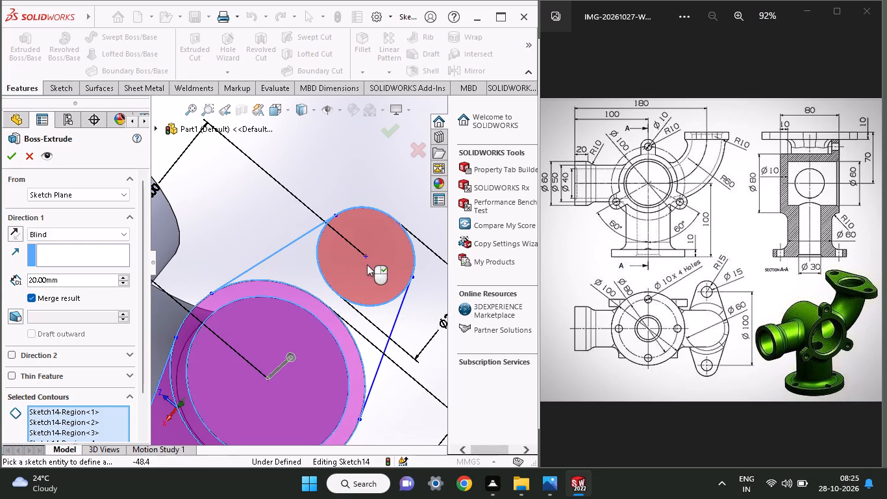
Examine the upper lobe's tangent line endpoints on the 60 mm and 30 mm circles for gaps, and leave the extrude.
middle_click_drag(392, 409, 382, 404)
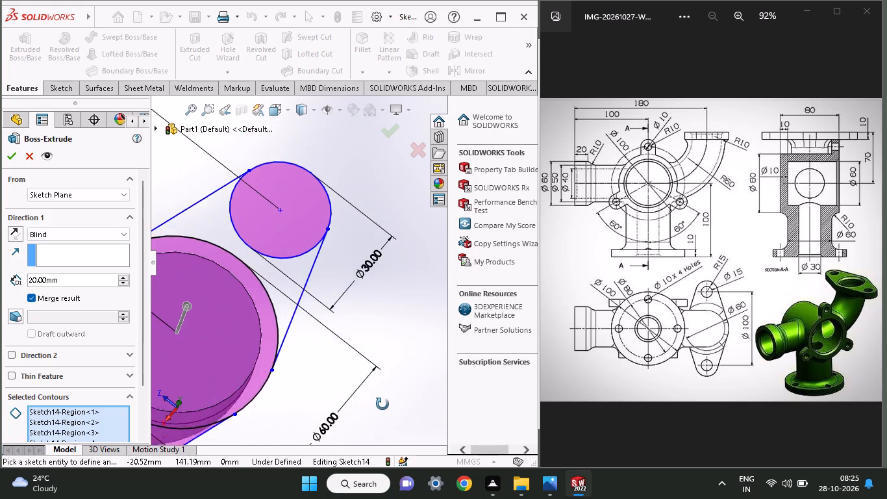
middle_click_drag(382, 404, 382, 407)
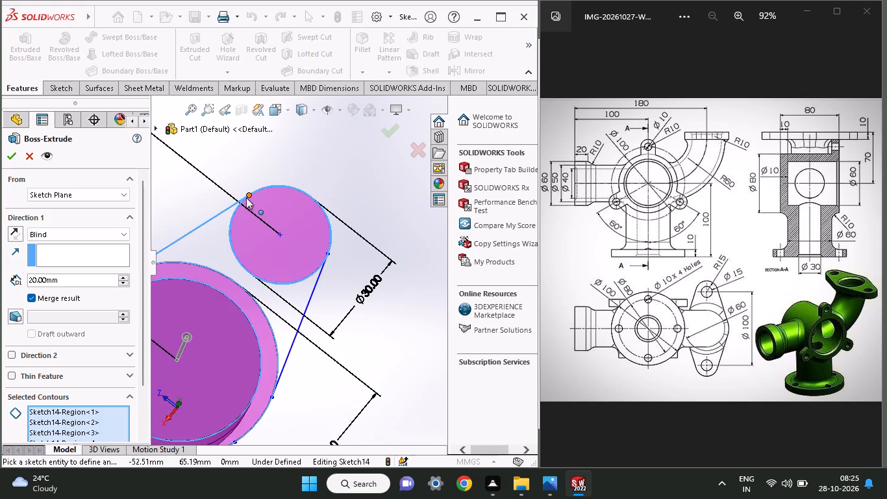
scroll(291, 413, "down", 3, "ctrl")
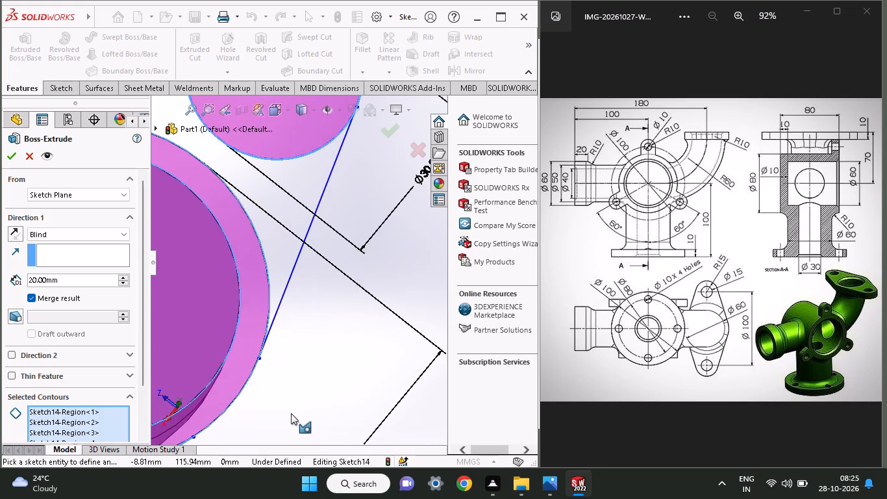
scroll(255, 328, "down", 4, "ctrl")
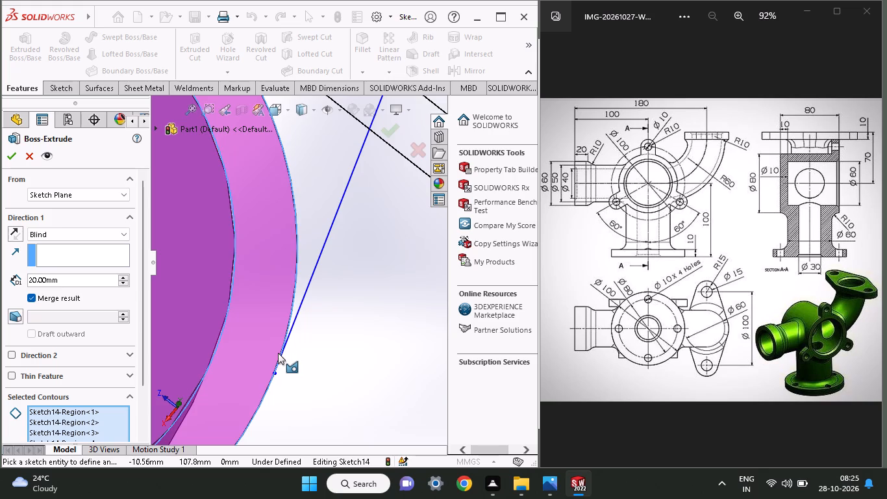
scroll(278, 353, "down", 8, "ctrl")
scroll(278, 353, "up", 5, "ctrl")
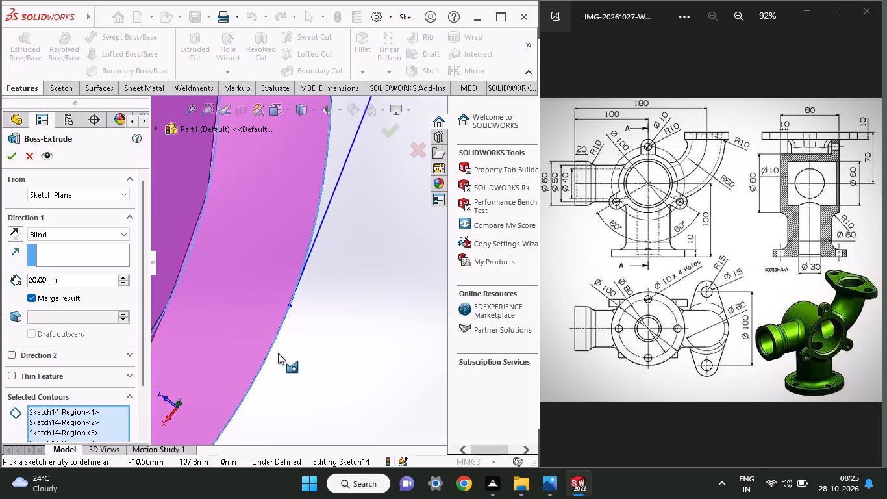
scroll(278, 353, "up", 4)
scroll(278, 353, "up", 5, "ctrl")
scroll(339, 217, "up", 4)
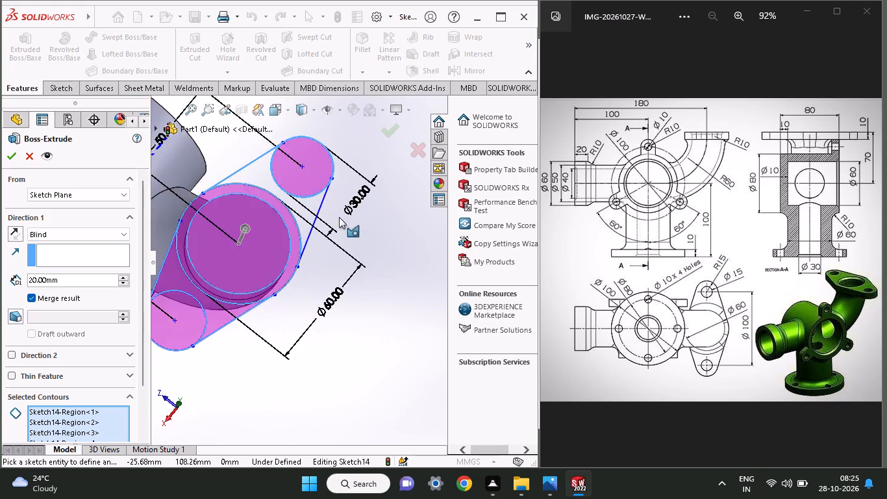
scroll(339, 217, "up", 1)
scroll(339, 217, "down", 4, "ctrl")
scroll(269, 174, "down", 4, "ctrl")
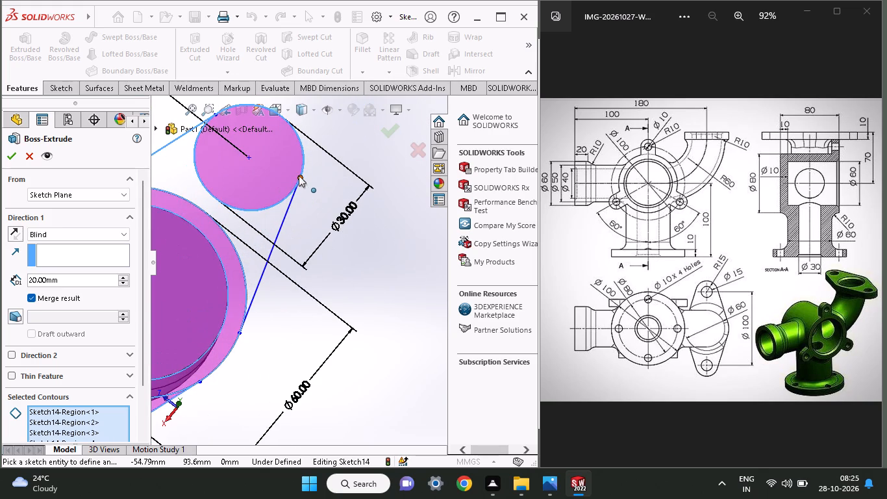
scroll(299, 175, "down", 7, "ctrl")
scroll(304, 253, "down", 2, "ctrl")
scroll(304, 253, "up", 11, "ctrl")
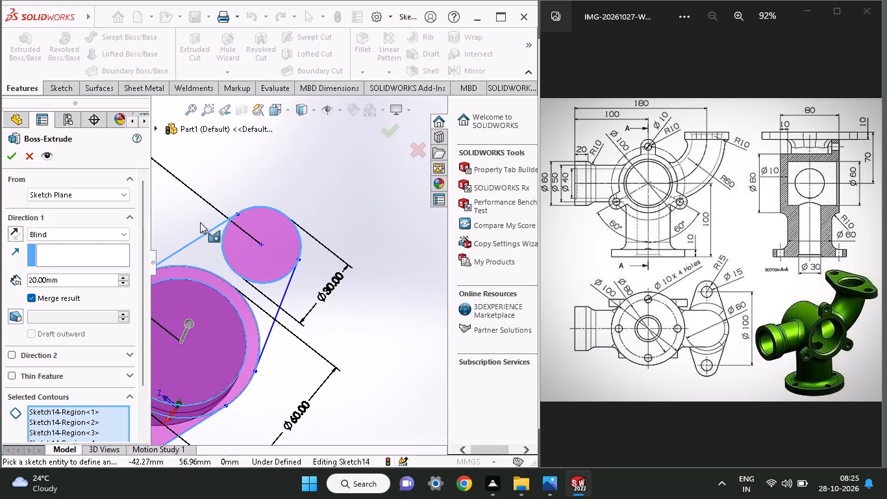
scroll(197, 224, "down", 4)
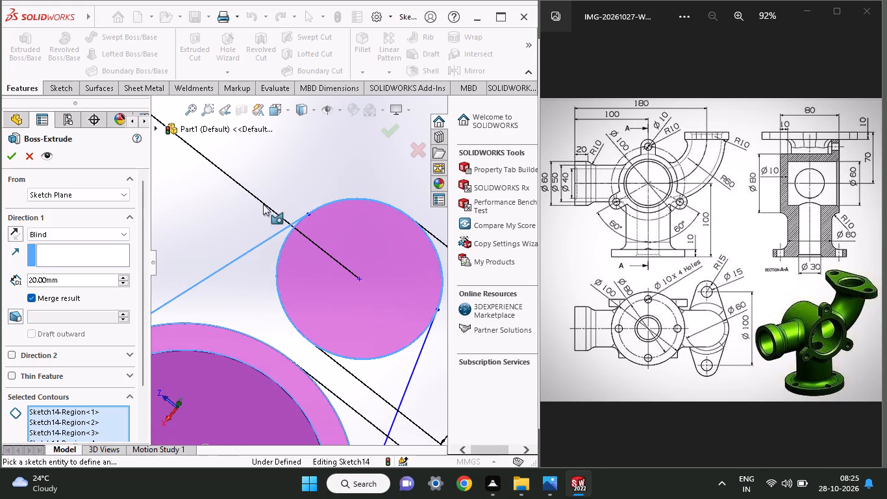
scroll(308, 194, "down", 3, "ctrl")
scroll(318, 259, "down", 3, "ctrl")
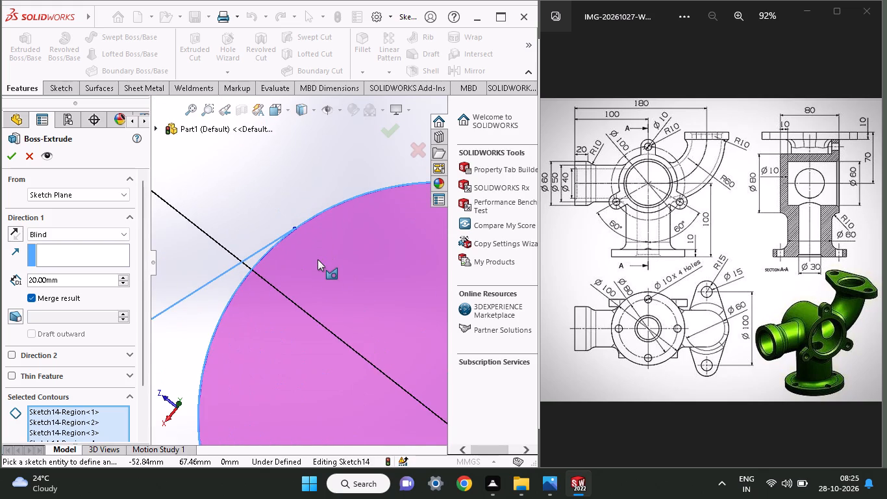
scroll(318, 259, "down", 3, "ctrl")
scroll(272, 219, "down", 4, "ctrl")
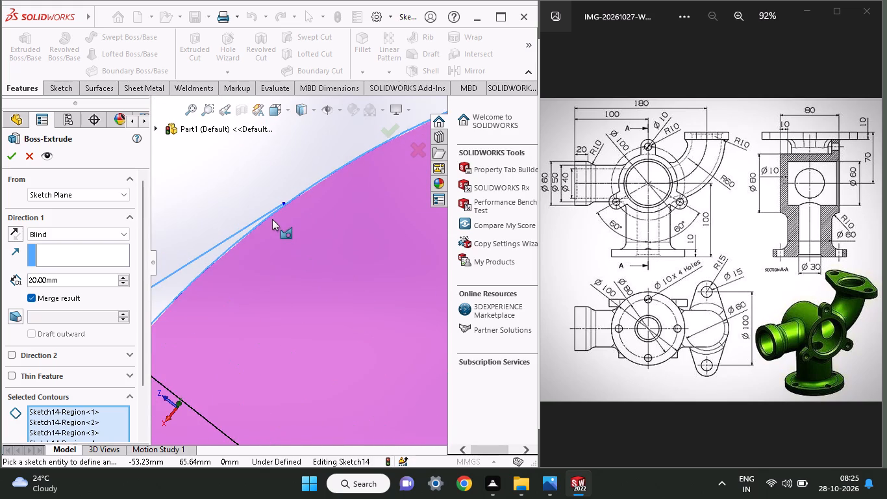
scroll(307, 195, "down", 5, "ctrl")
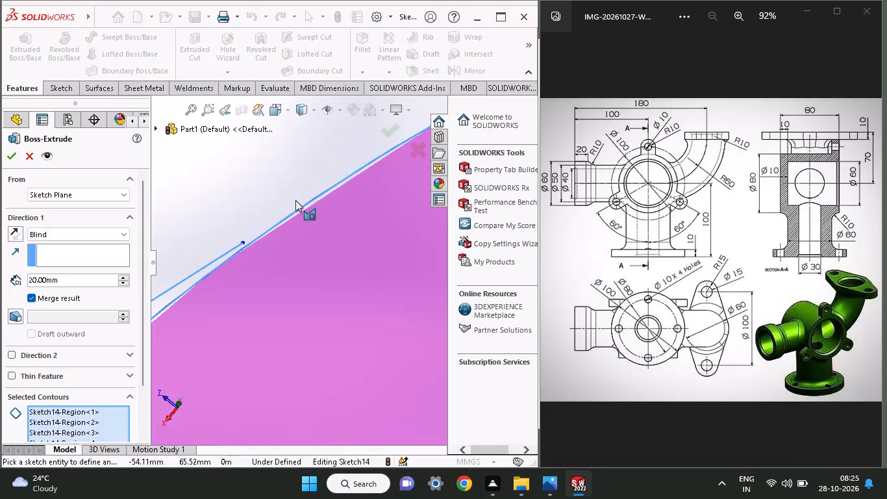
left_click(11, 162)
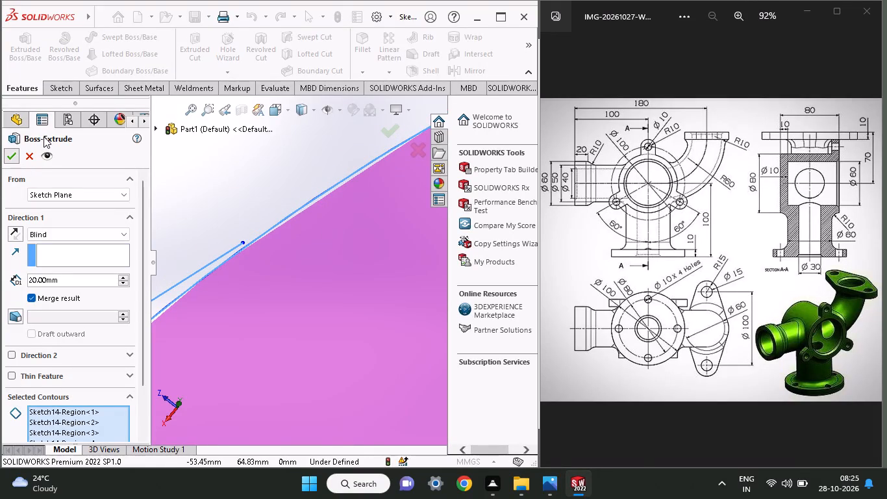
left_click(28, 160)
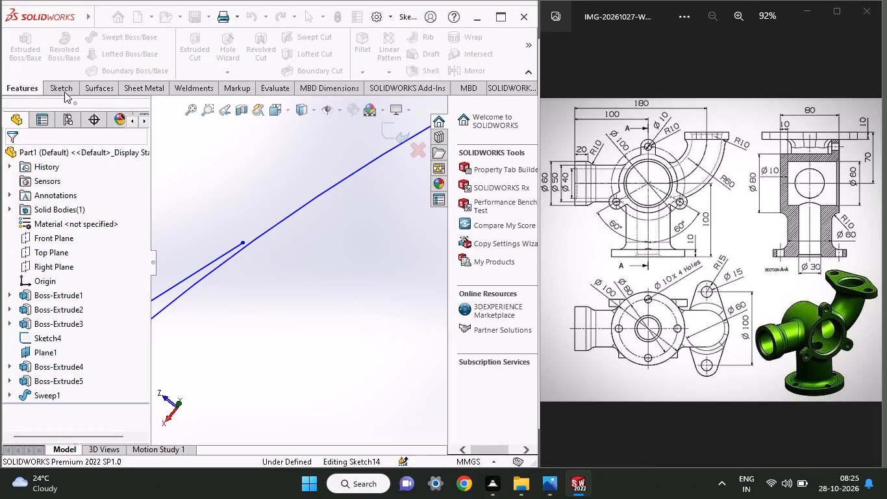
Sketch a short line from the tangent line's loose end to the upper 30 mm circle to bridge the gap.
left_click(55, 92)
left_click(84, 42)
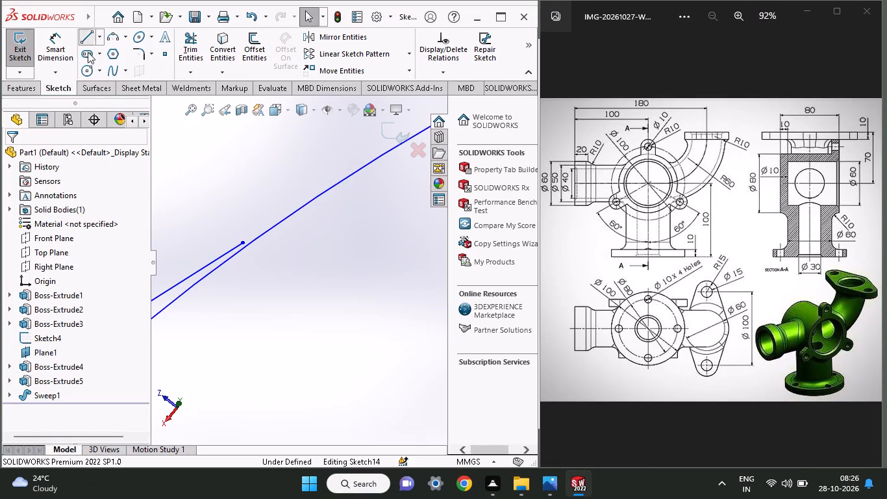
left_click(243, 240)
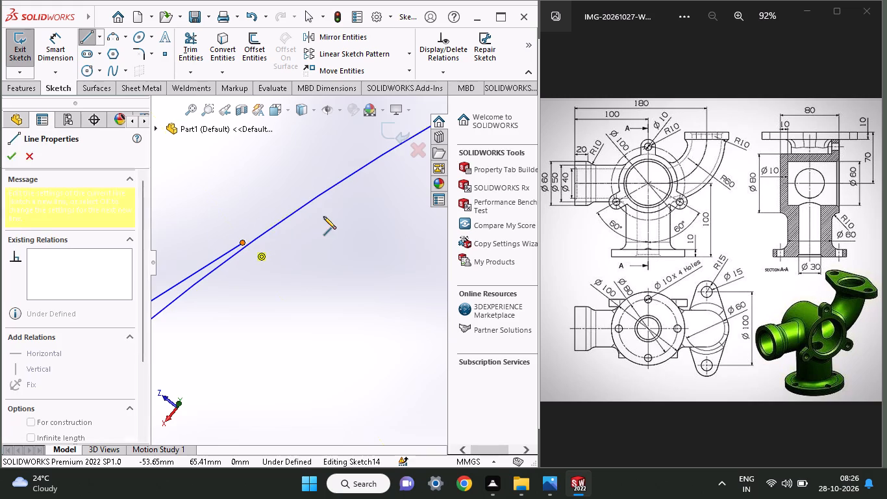
left_click(332, 185)
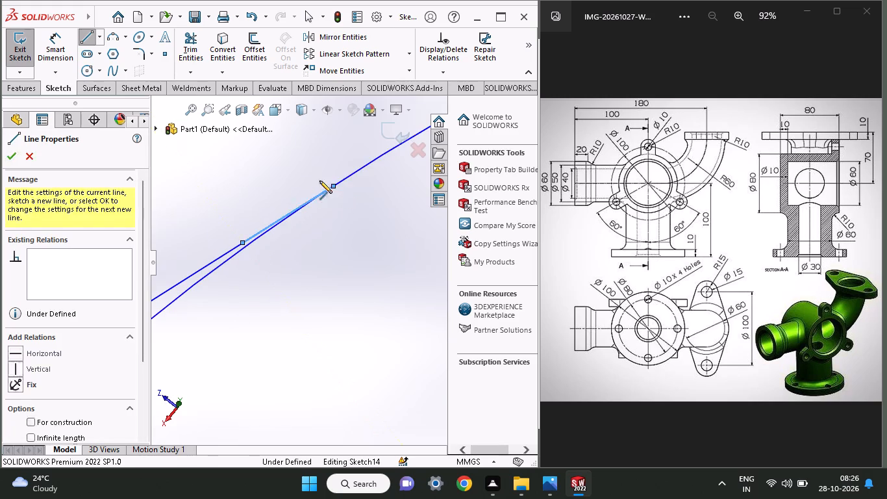
right_click(259, 198)
left_click(279, 202)
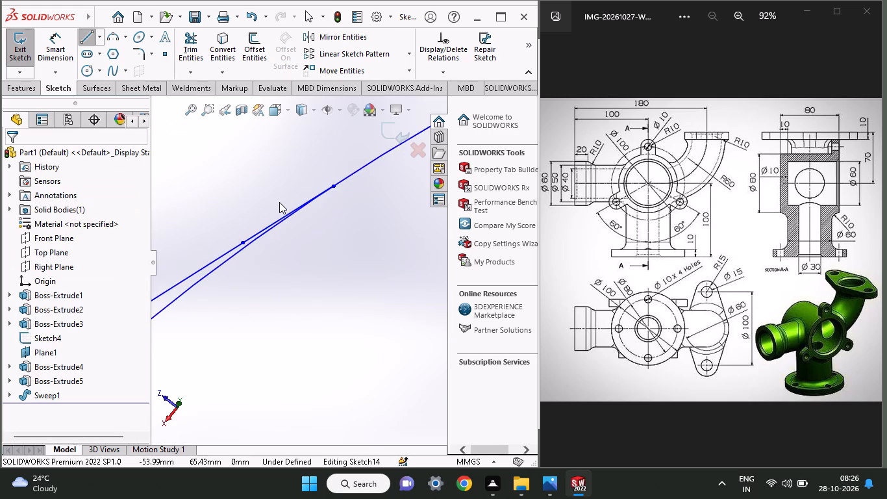
scroll(367, 244, "up", 7)
scroll(367, 244, "up", 7, "ctrl")
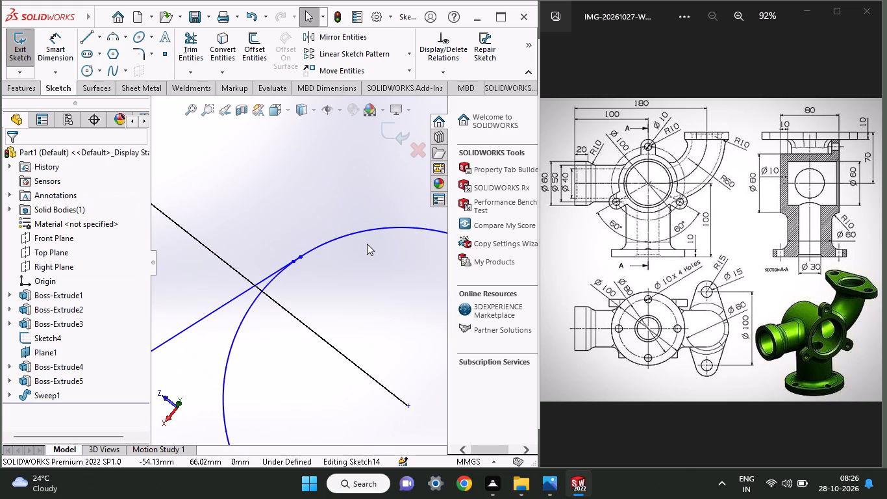
scroll(338, 261, "up", 4, "ctrl")
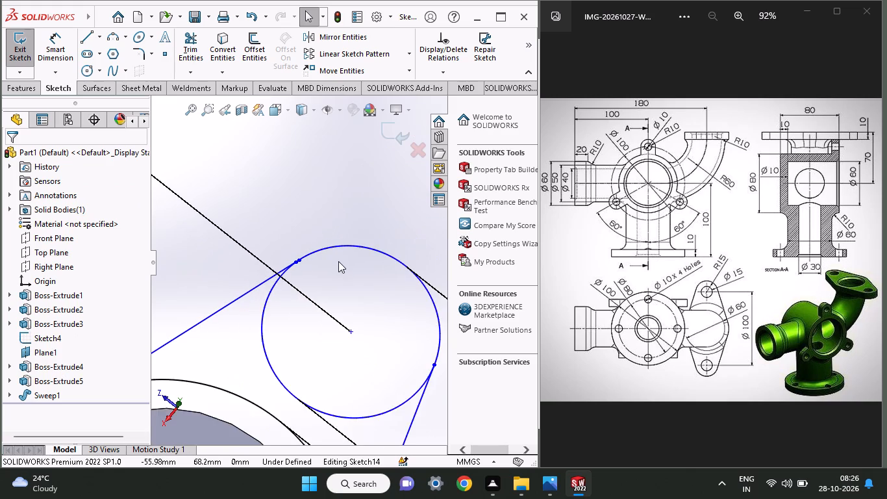
scroll(338, 261, "up", 3, "ctrl")
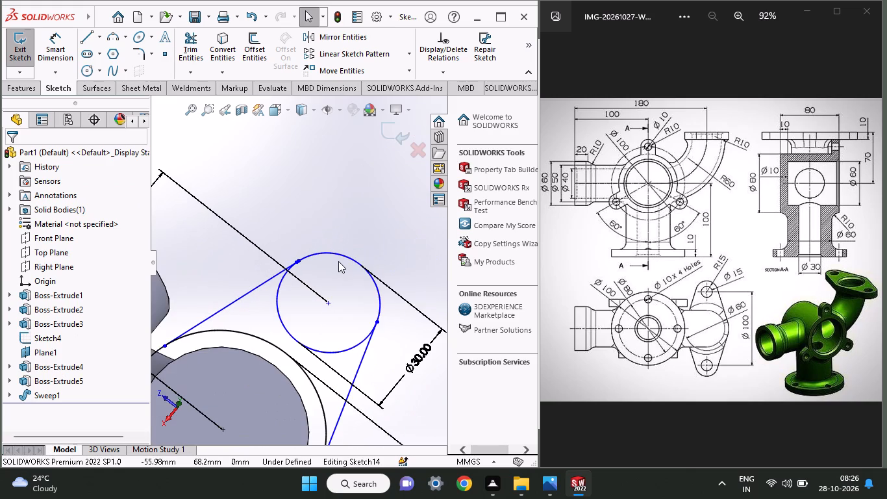
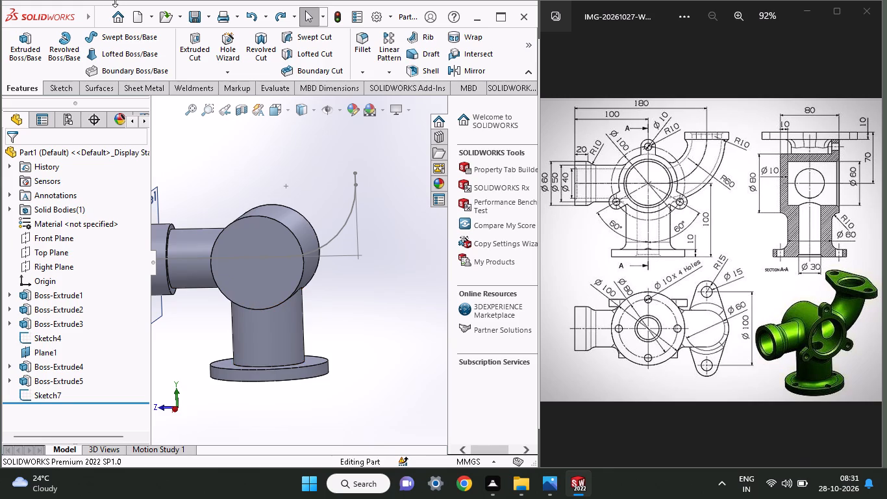
Sweep a 50 mm circular profile along the curved elbow path sketch as a thin feature with a 5 mm wall thickened inward.
left_click(117, 43)
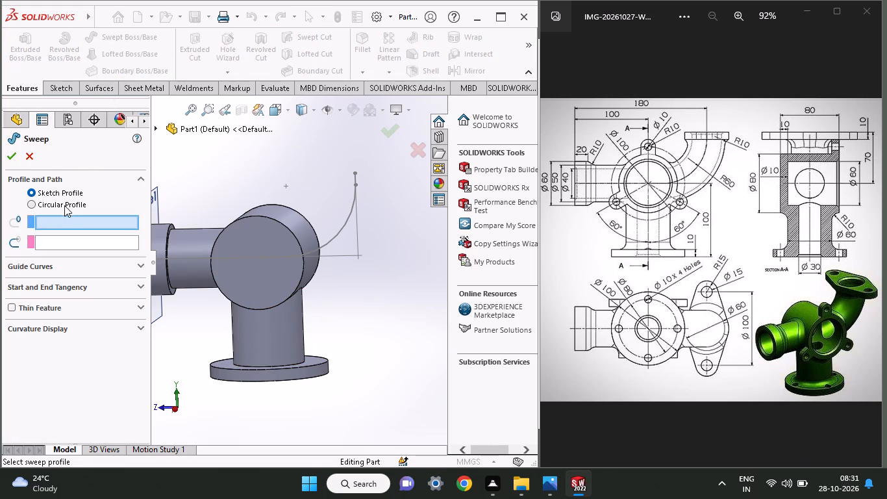
left_click(65, 207)
left_click(341, 233)
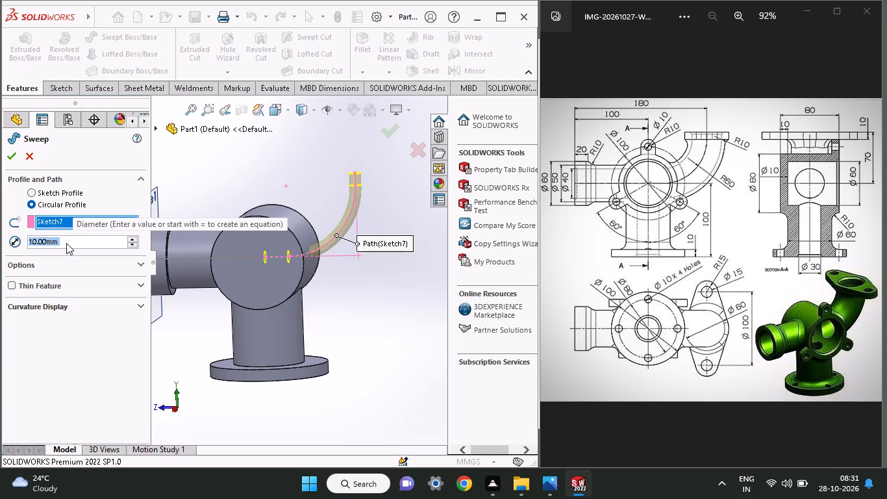
type("50")
key("Return")
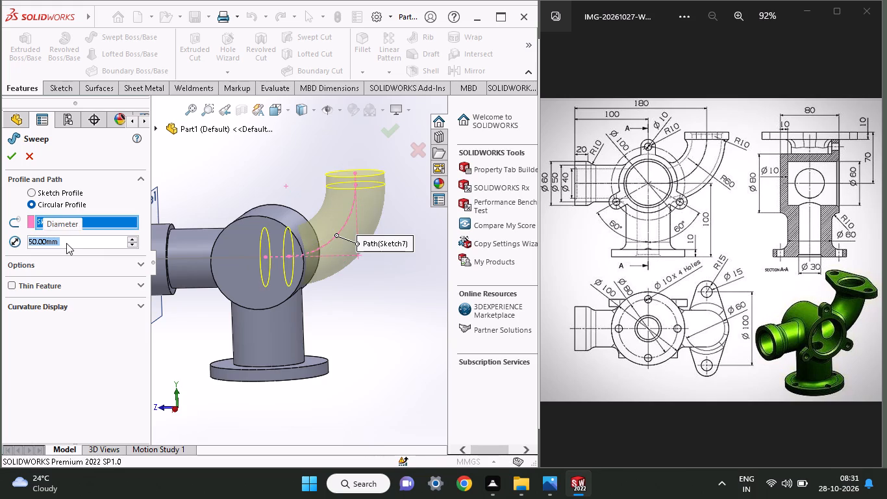
left_click(43, 292)
left_click(43, 290)
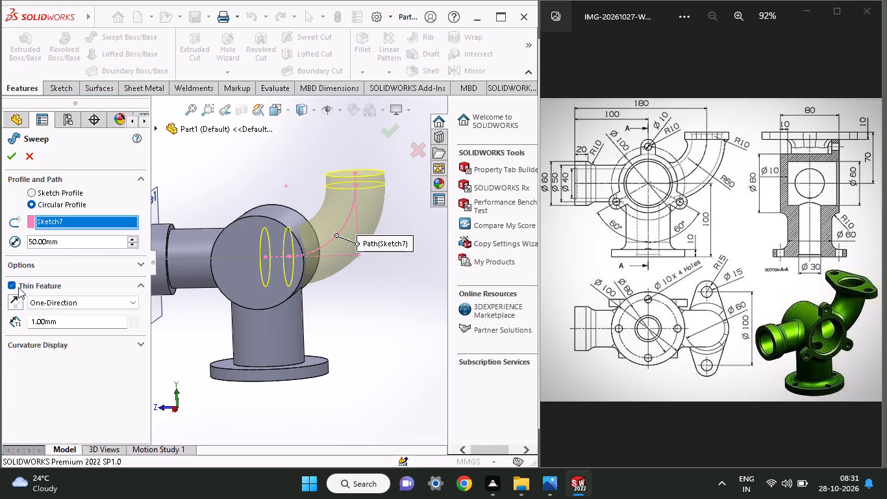
left_click_drag(65, 321, 0, 327)
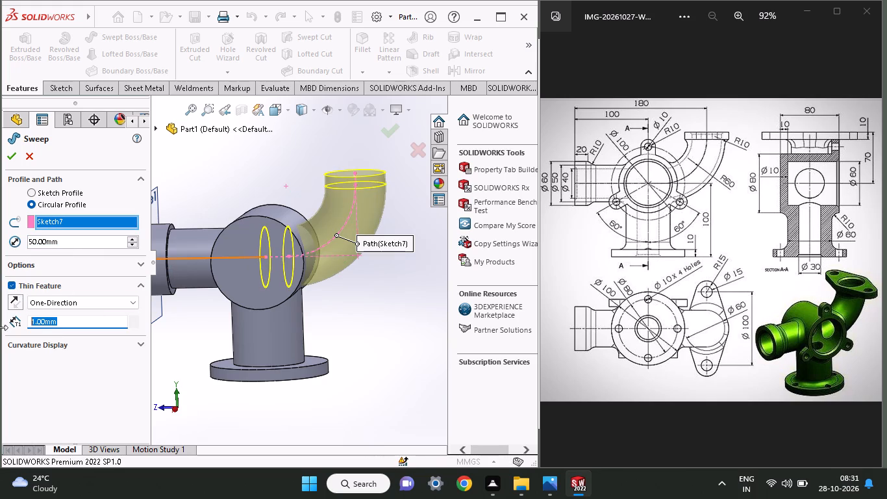
key("5")
key("Return")
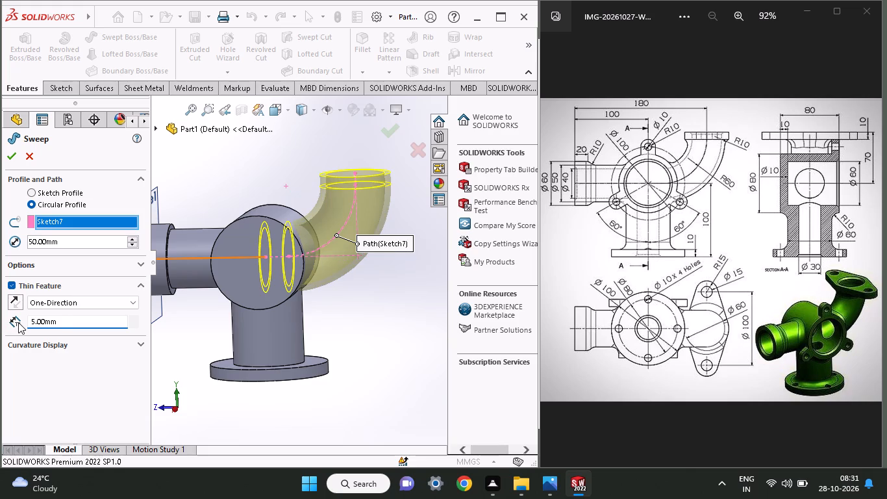
left_click(22, 303)
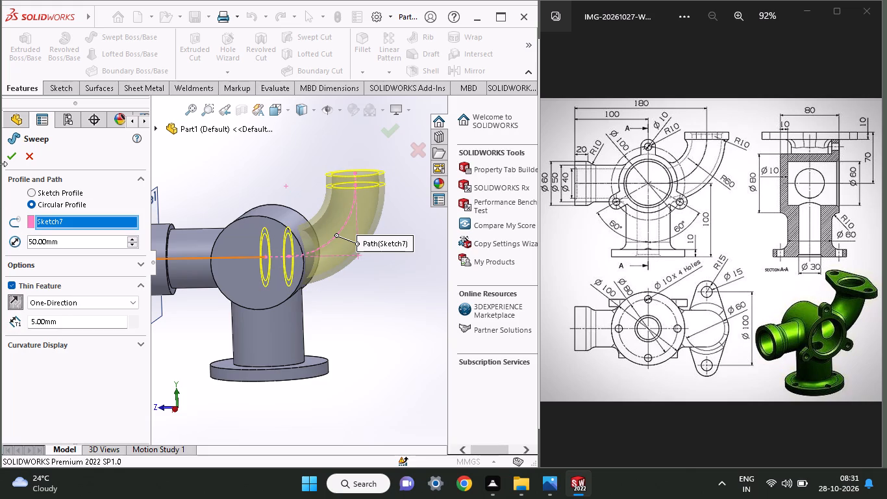
left_click(11, 150)
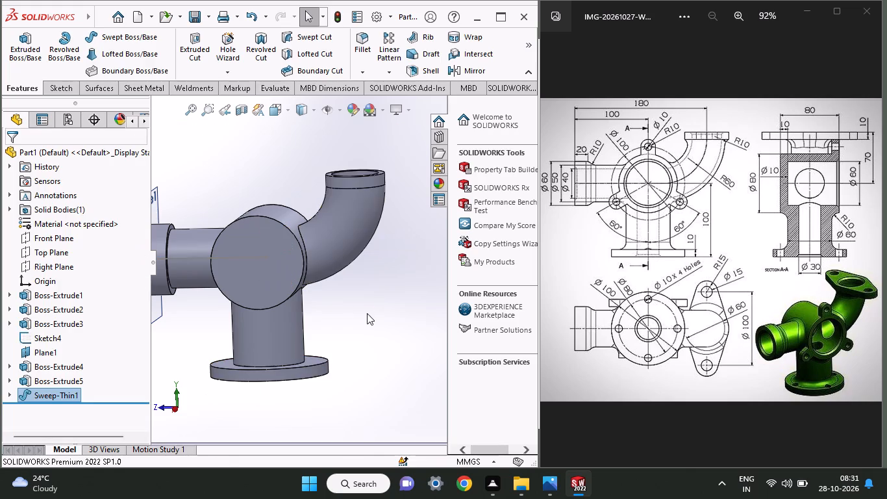
Start a new sketch on the ring-shaped end face of the swept elbow, viewed face-on.
middle_click_drag(366, 314, 314, 494)
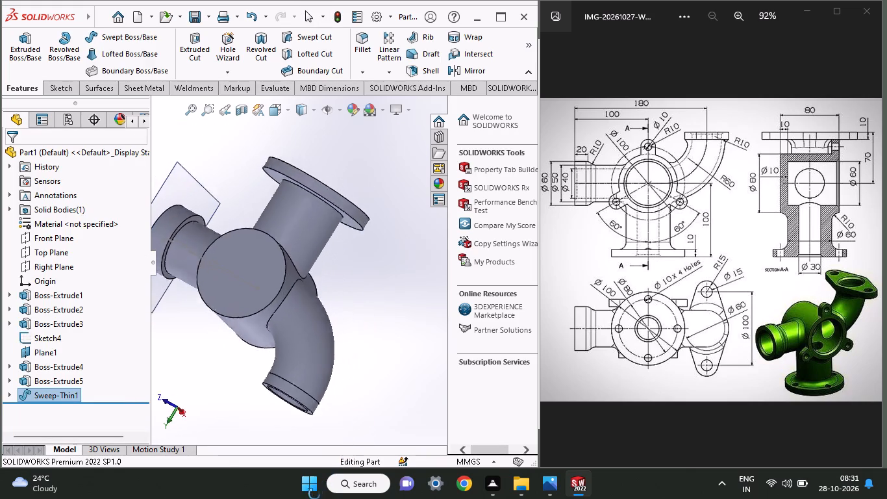
middle_click_drag(314, 494, 375, 352)
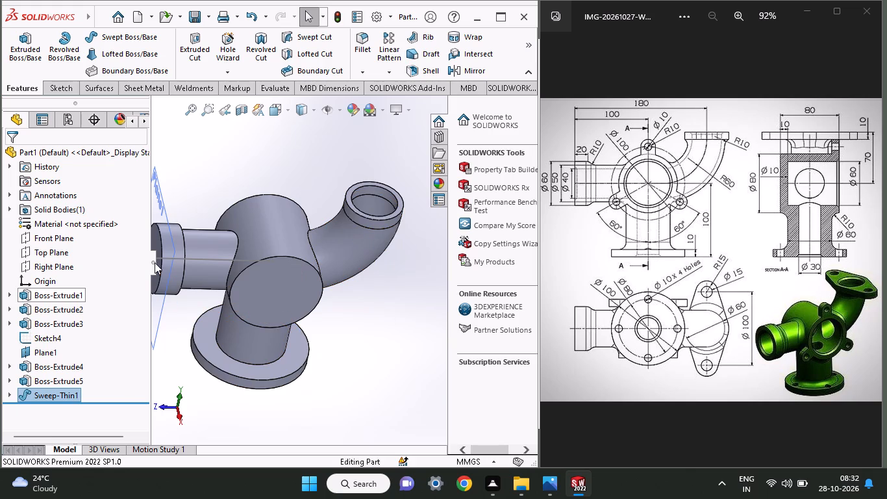
middle_click_drag(173, 311, 158, 347)
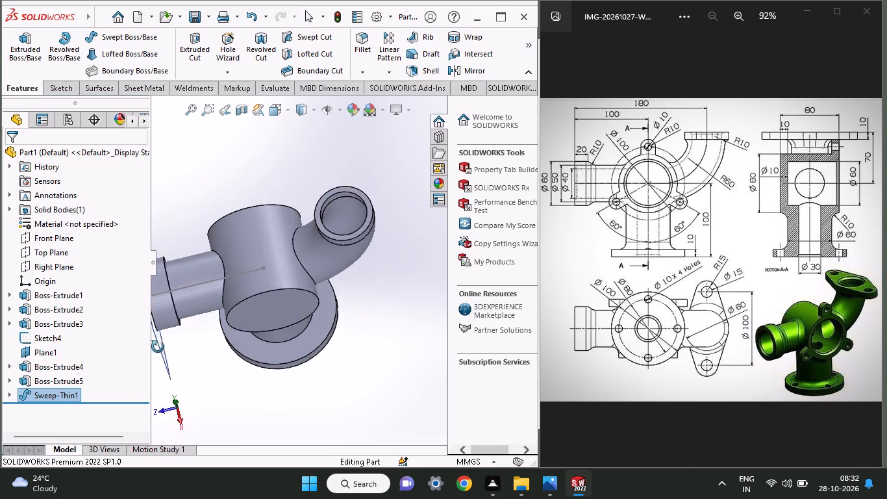
middle_click_drag(158, 347, 149, 303)
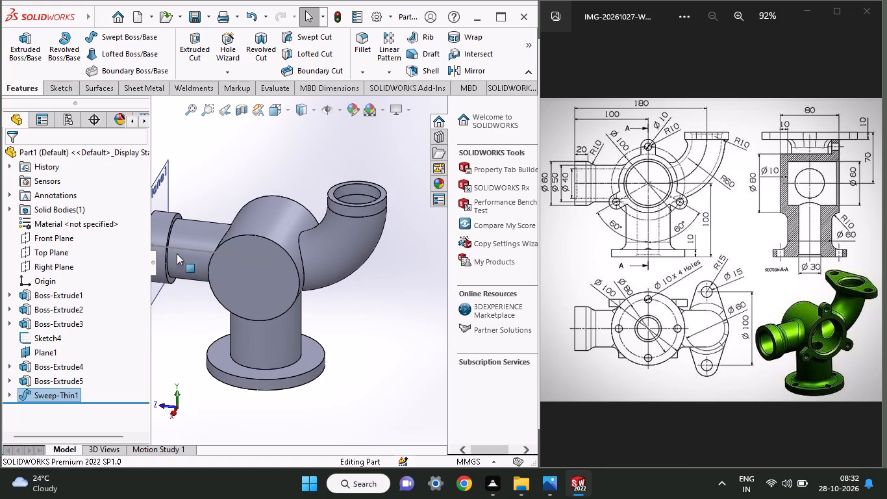
middle_click_drag(214, 170, 201, 221)
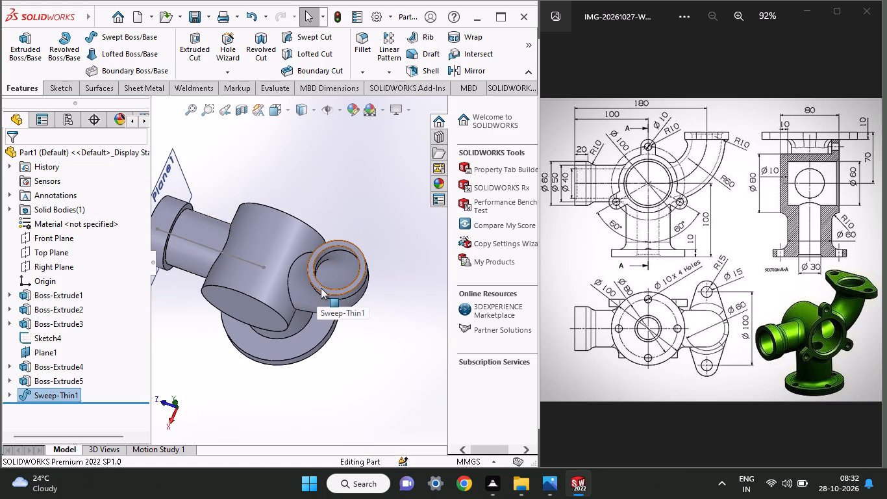
left_click(321, 288)
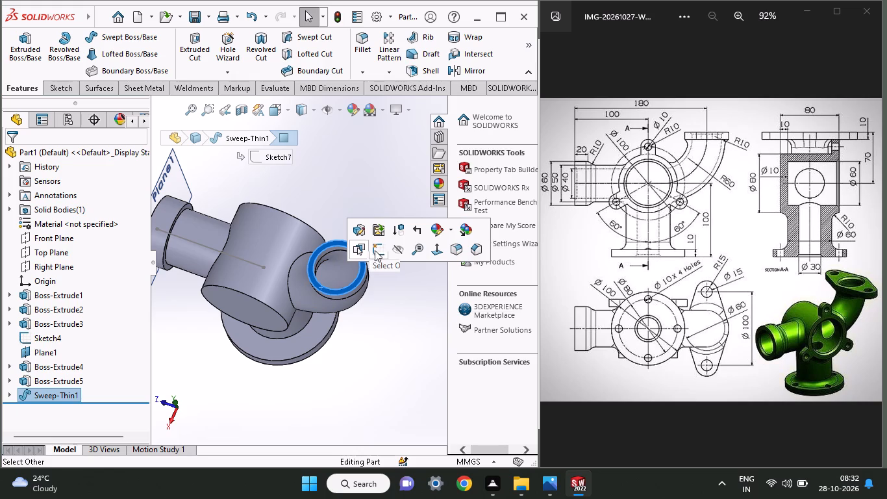
left_click(381, 246)
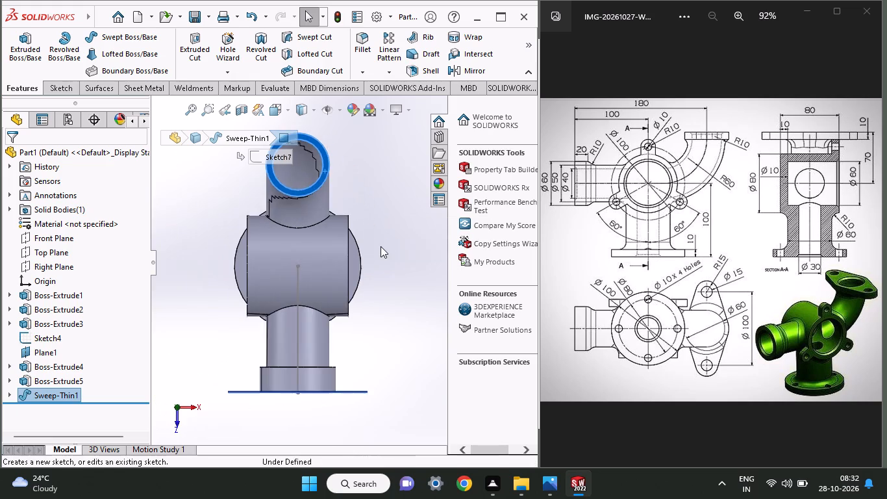
scroll(347, 205, "up", 3, "ctrl")
scroll(262, 188, "down", 3, "ctrl")
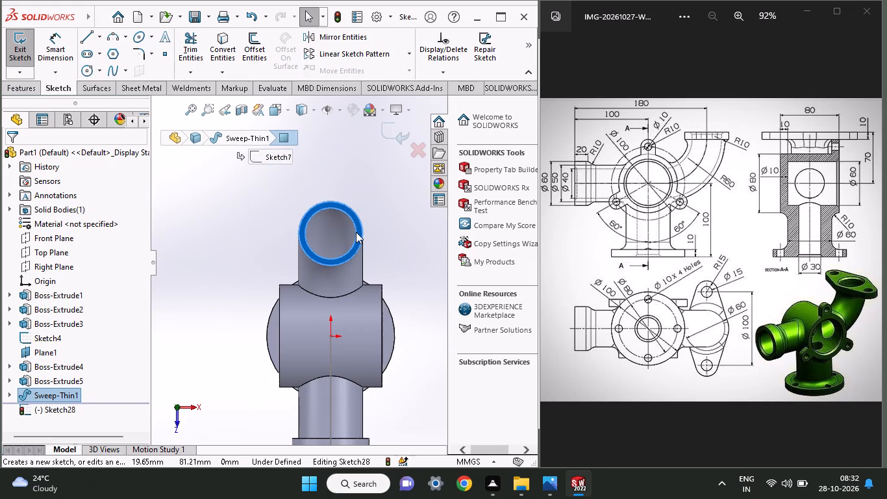
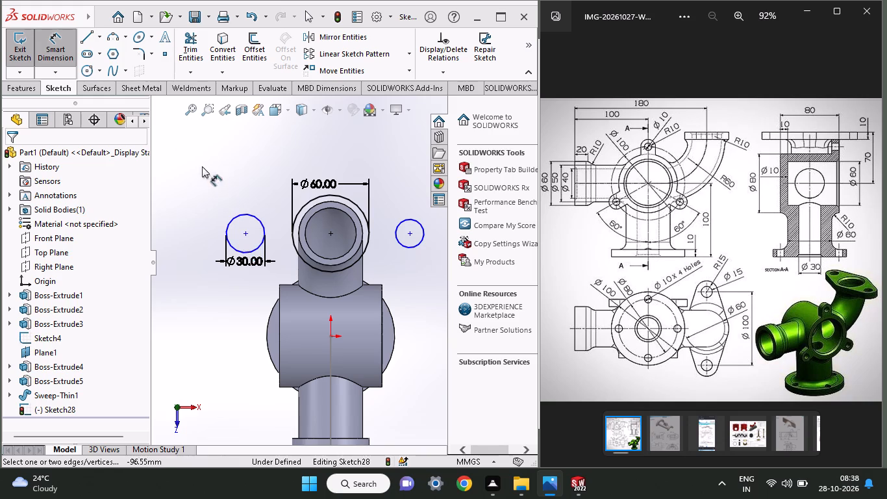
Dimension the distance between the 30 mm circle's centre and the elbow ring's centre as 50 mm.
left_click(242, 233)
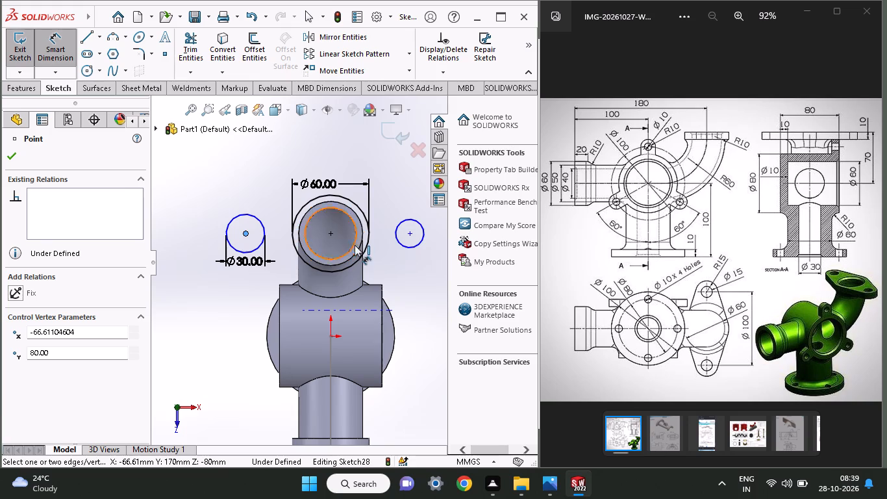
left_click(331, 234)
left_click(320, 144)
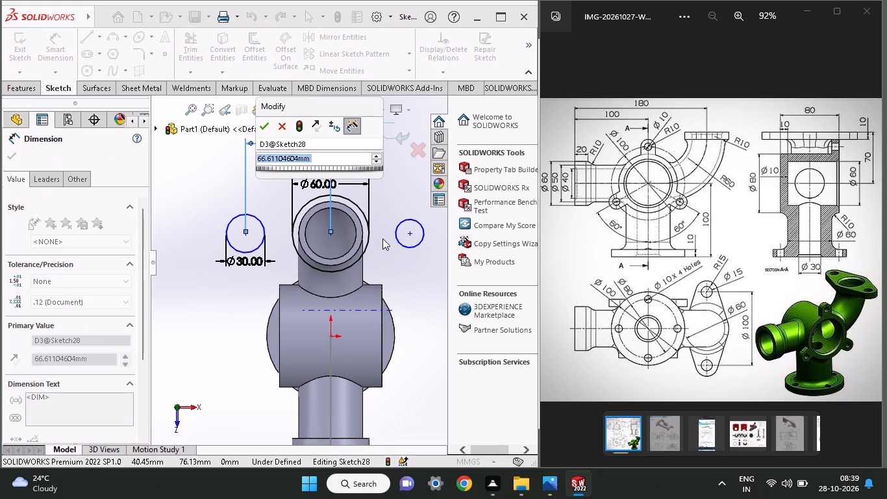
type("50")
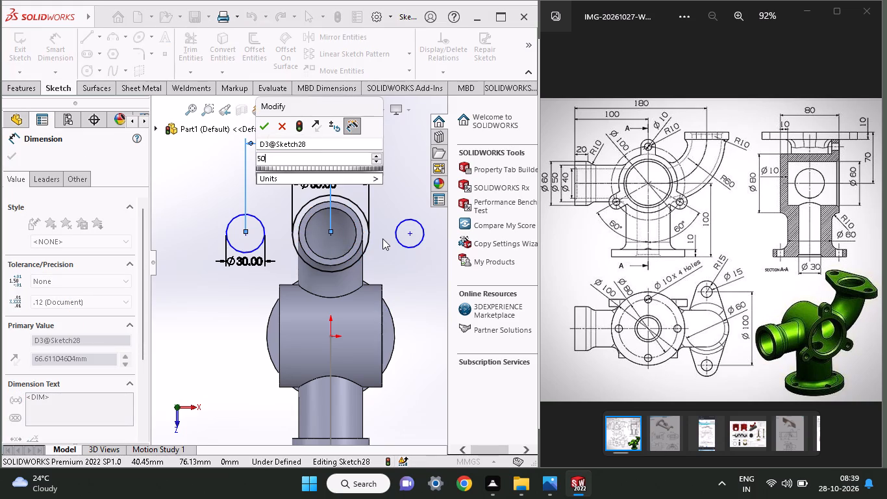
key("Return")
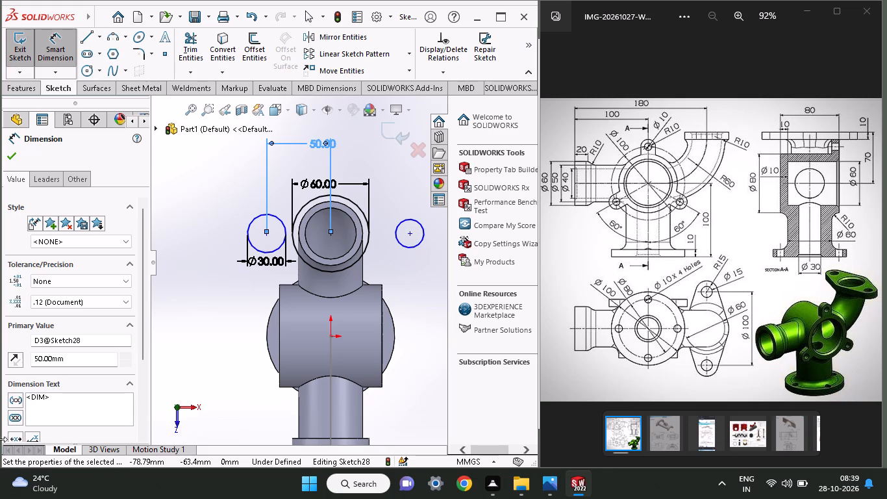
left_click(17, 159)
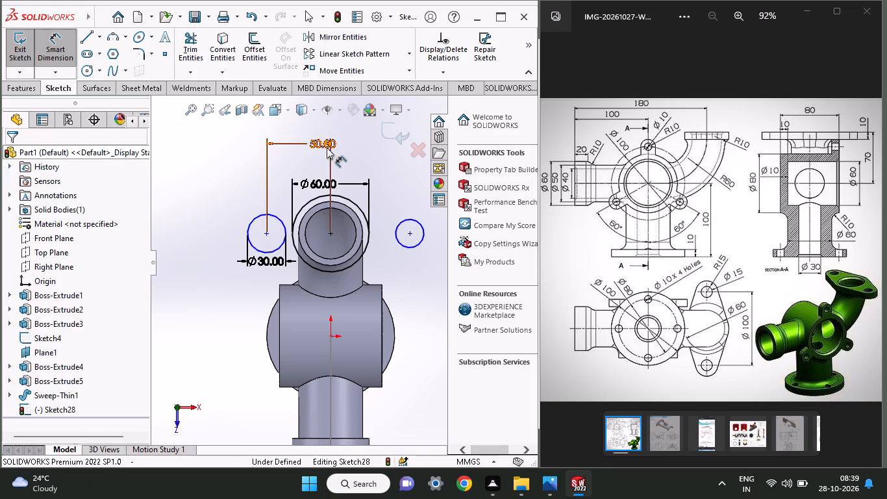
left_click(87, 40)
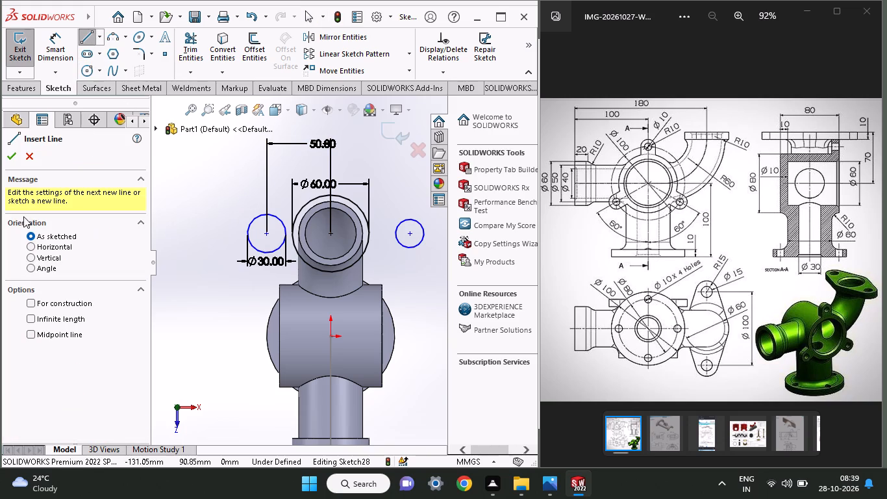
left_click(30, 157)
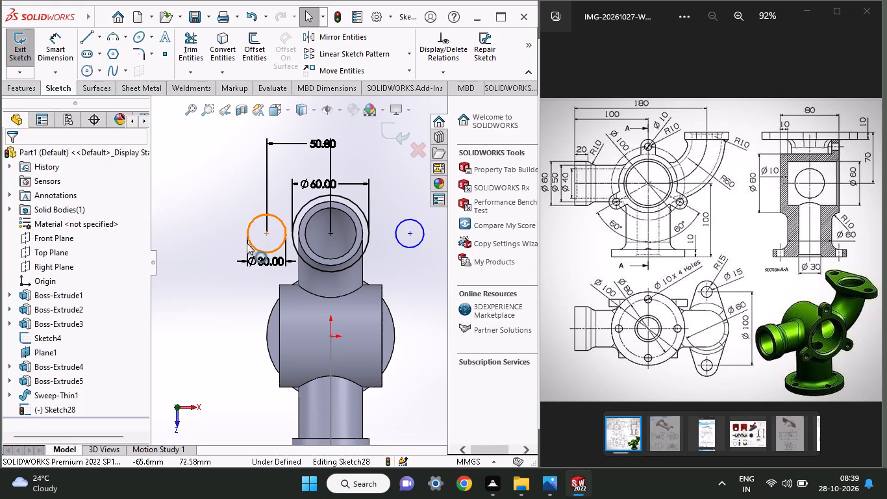
Trim away the two small circles on either side of the 60 mm circle.
left_click(179, 38)
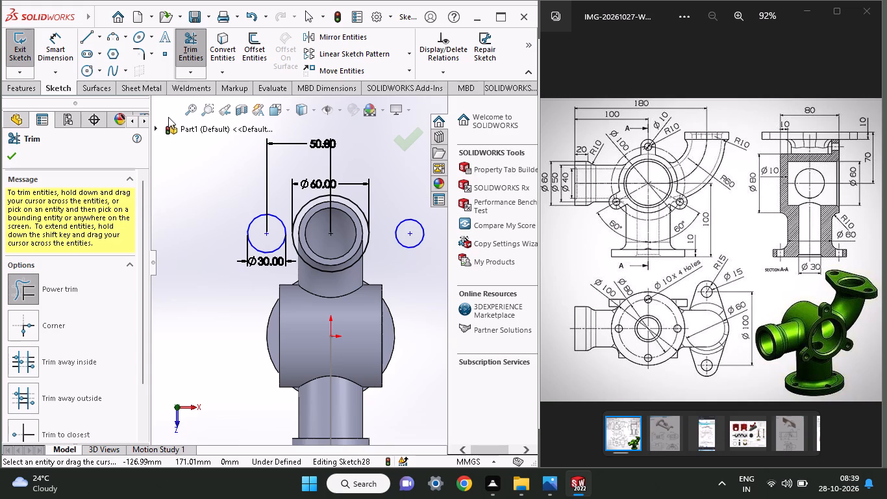
left_click_drag(279, 288, 266, 217)
left_click_drag(396, 275, 403, 238)
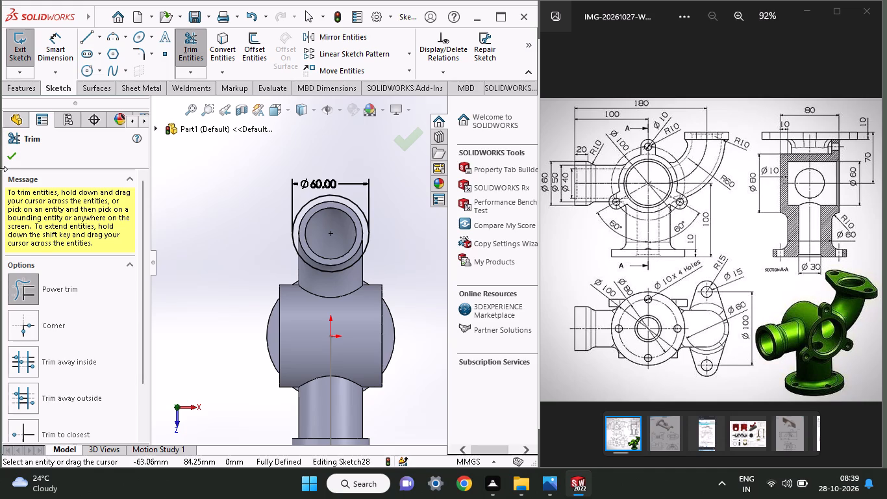
left_click(18, 155)
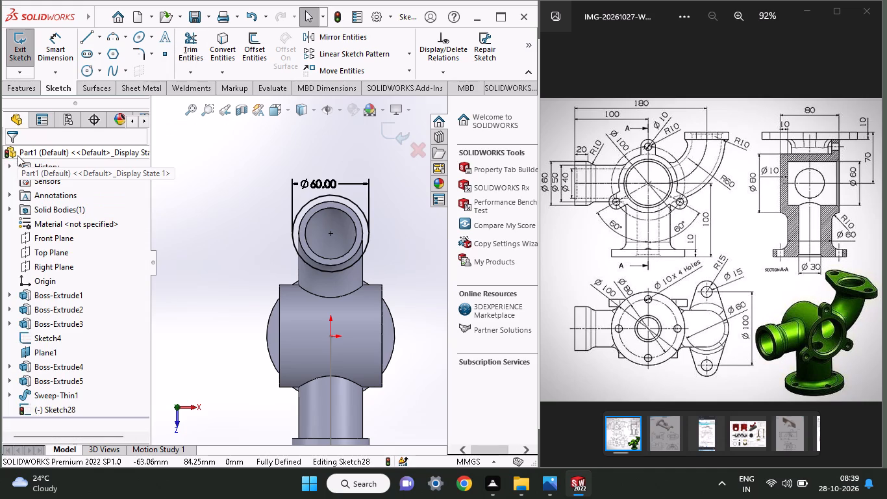
Extrude the 60 mm circle 10 mm with the direction reversed back towards the elbow, merging the result.
left_click(18, 81)
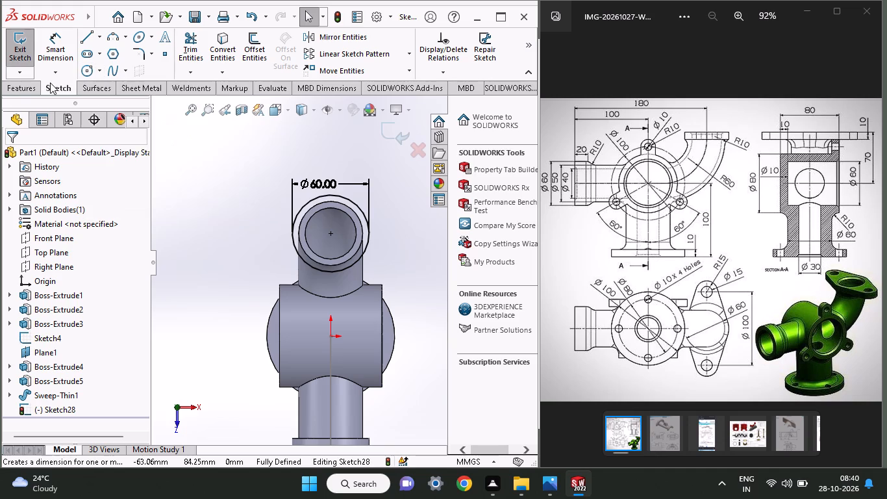
left_click(30, 86)
left_click(36, 64)
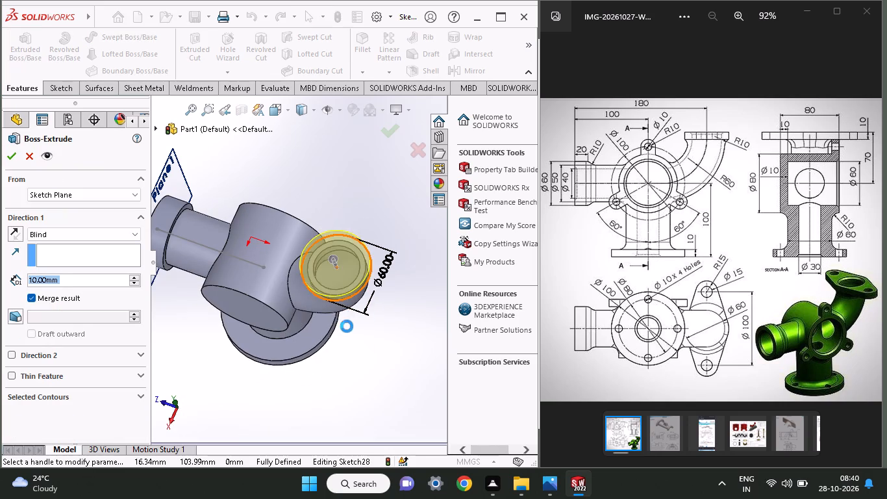
middle_click_drag(344, 327, 344, 262)
left_click(17, 231)
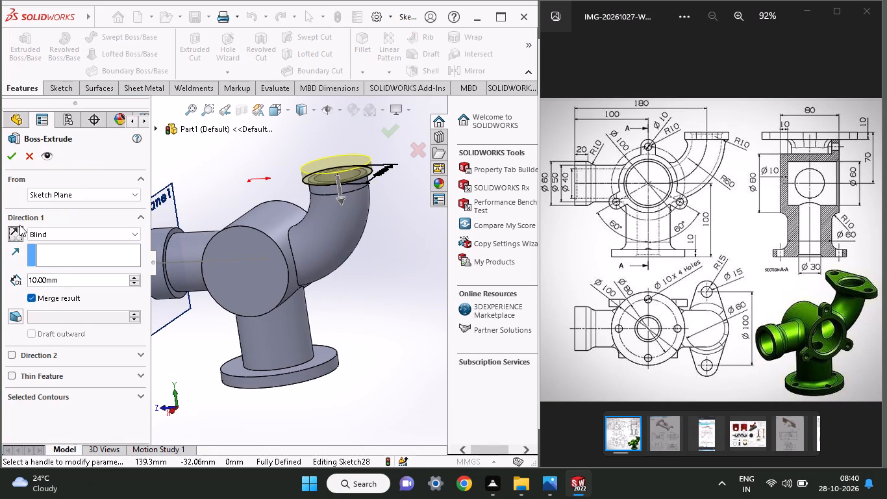
left_click(12, 157)
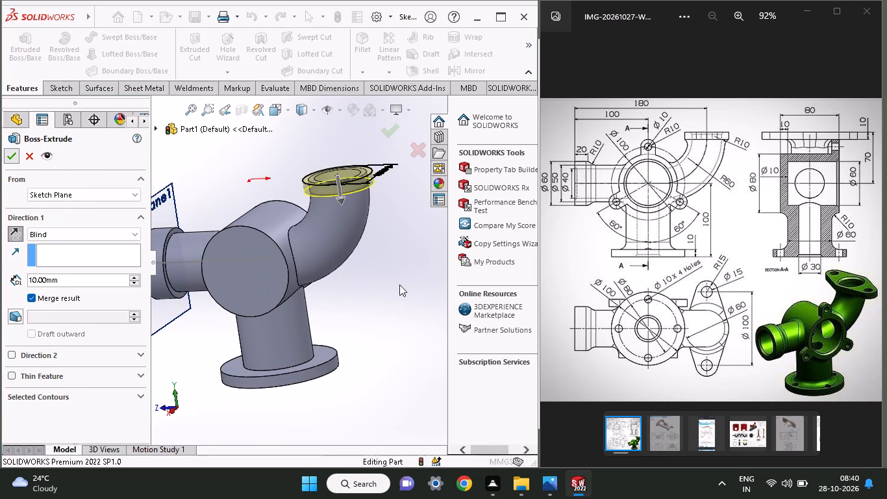
Start a sketch on the elbow flange's end face and draw a small circle centred about 49 mm beside the flange's centre.
middle_click_drag(411, 253, 397, 342)
left_click(338, 324)
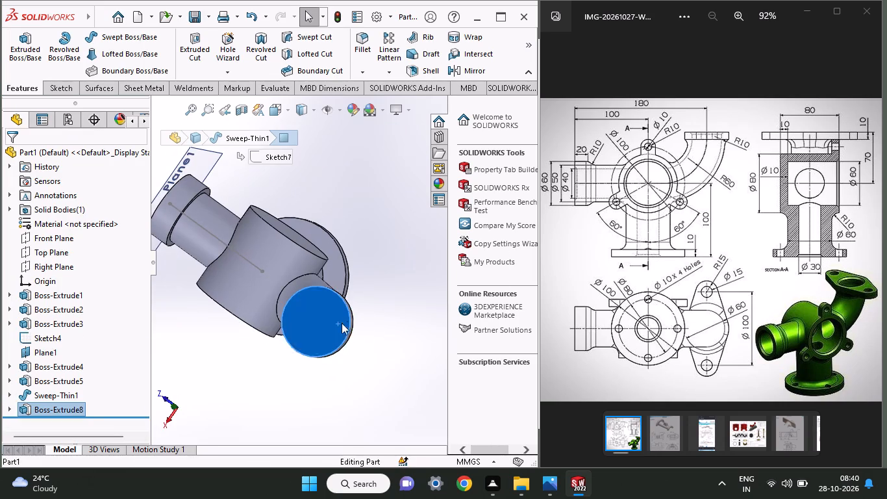
left_click(393, 285)
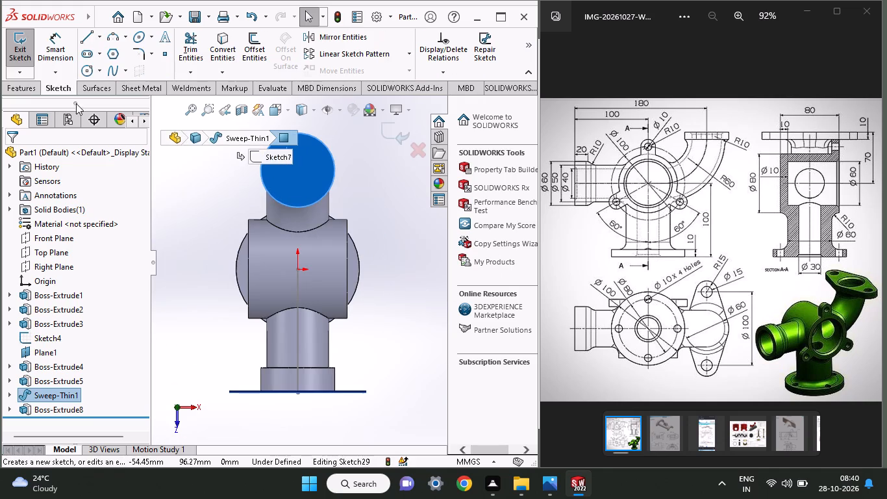
left_click(81, 71)
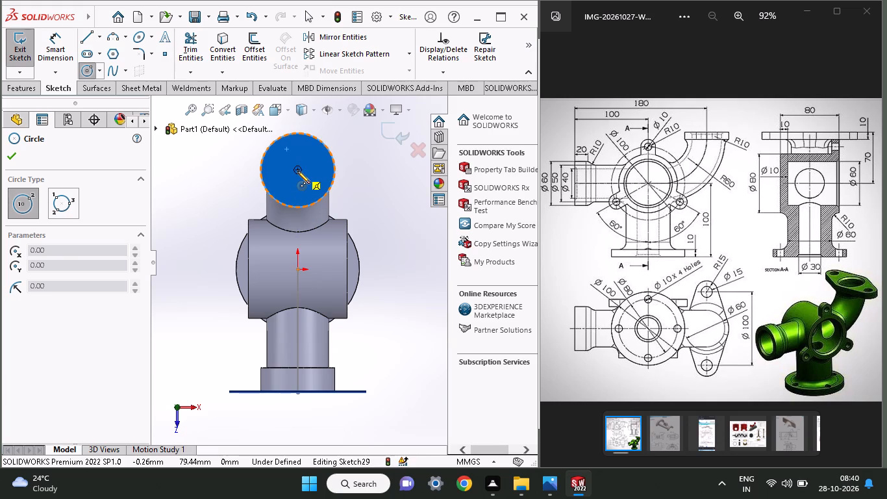
left_click(358, 168)
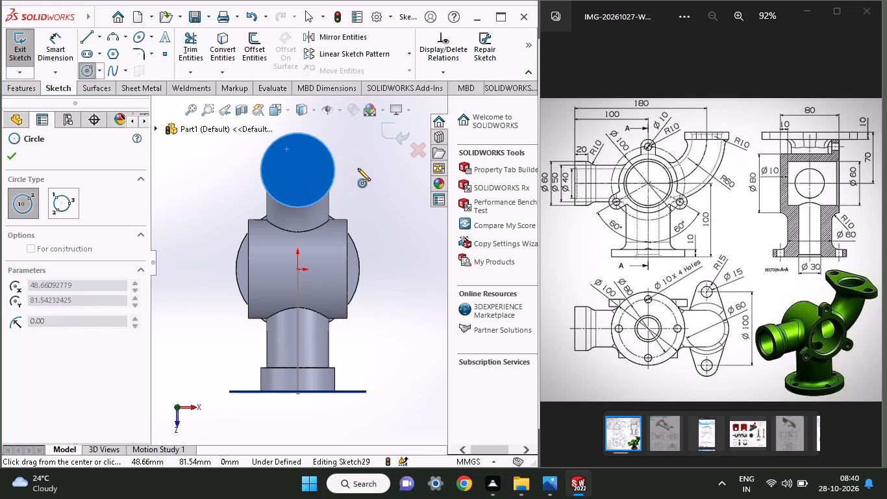
left_click(366, 183)
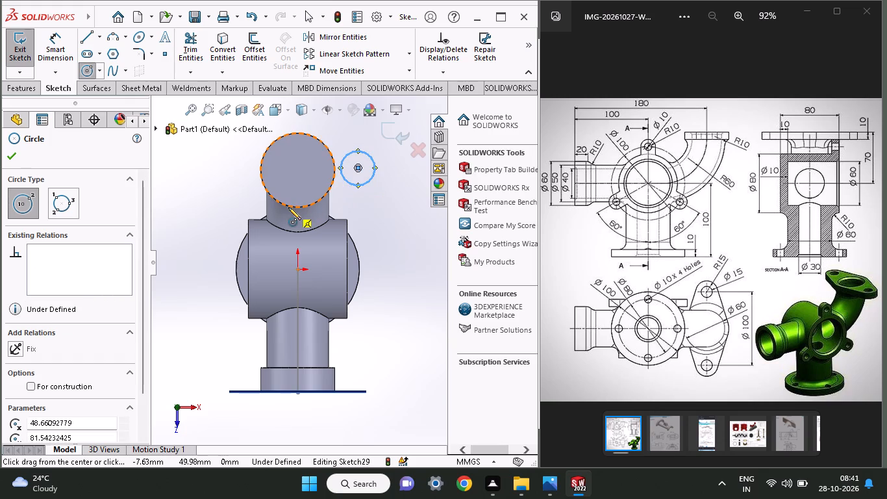
Draw a horizontal line about 49 mm long from the flange's centre to the small circle's centre.
left_click(62, 51)
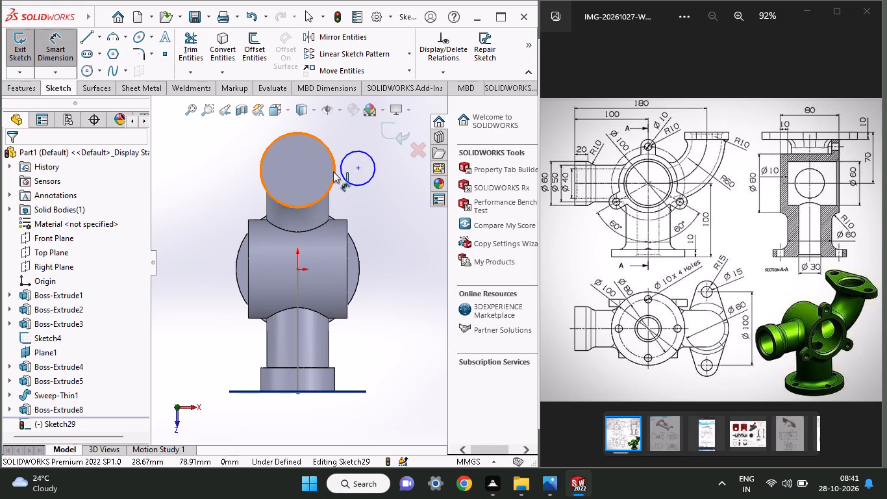
left_click(88, 33)
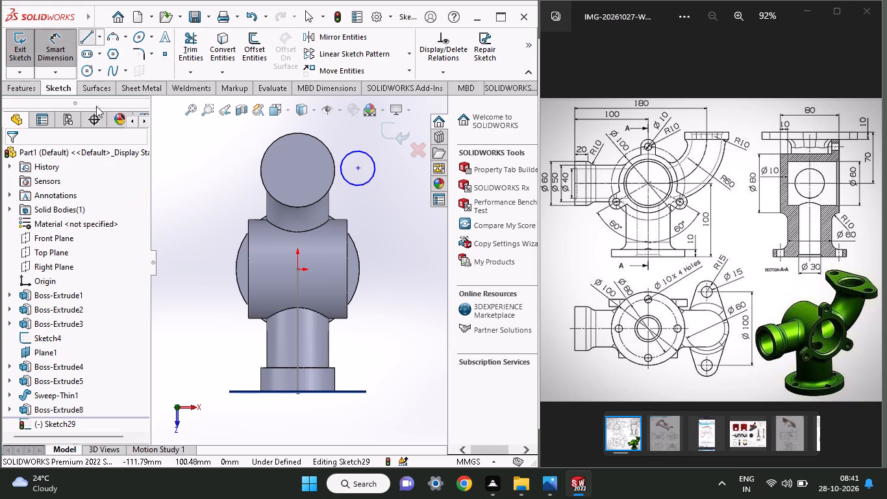
left_click(296, 167)
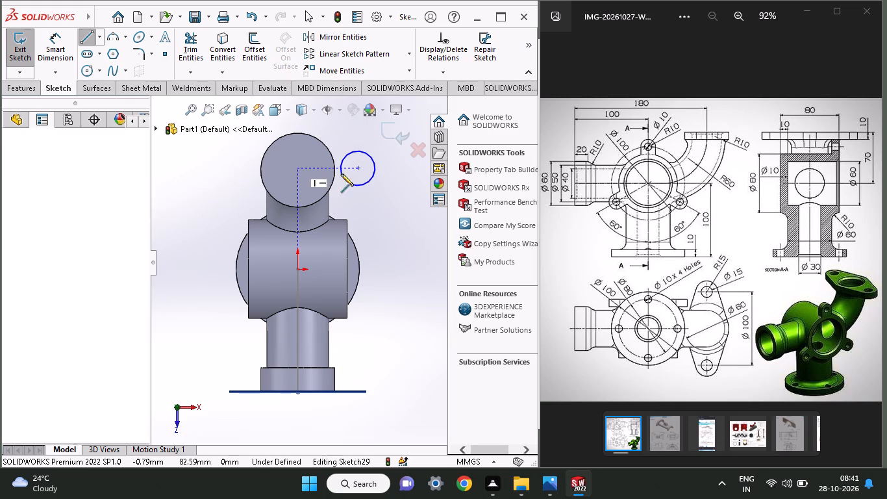
left_click(355, 168)
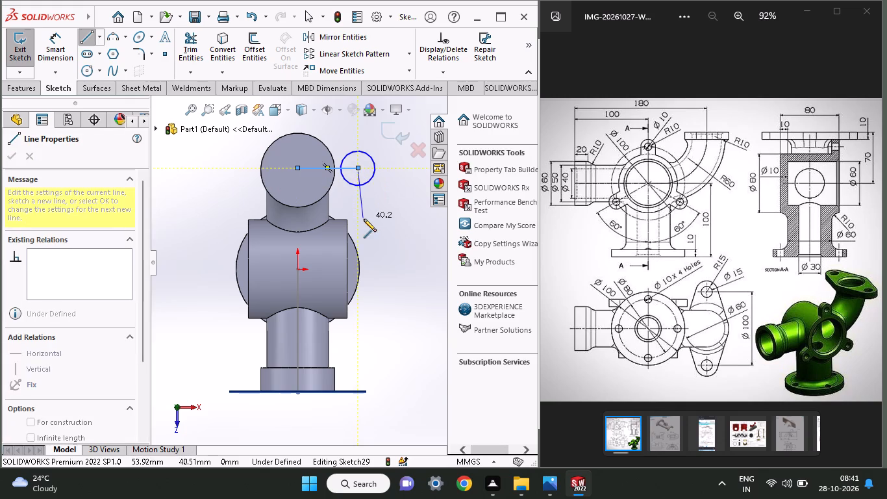
right_click(362, 219)
left_click(376, 226)
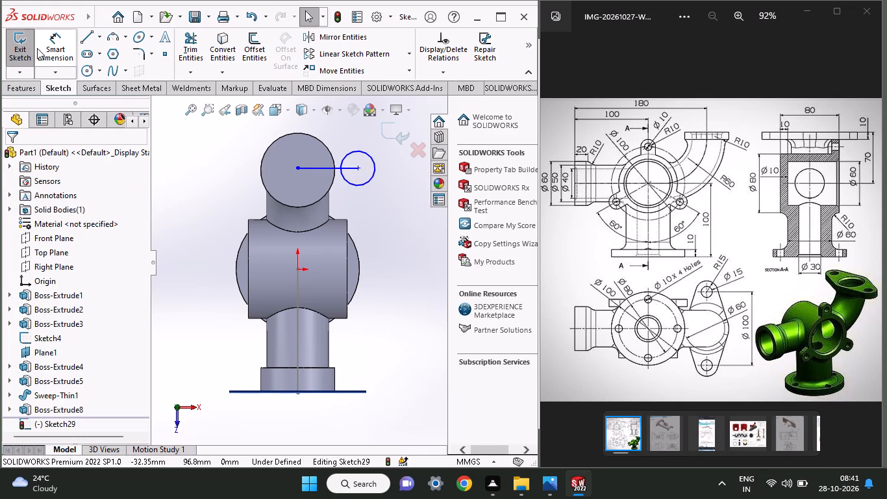
Dimension the line between the flange's centre and the small circle's centre as 50 mm.
left_click(37, 48)
left_click(323, 171)
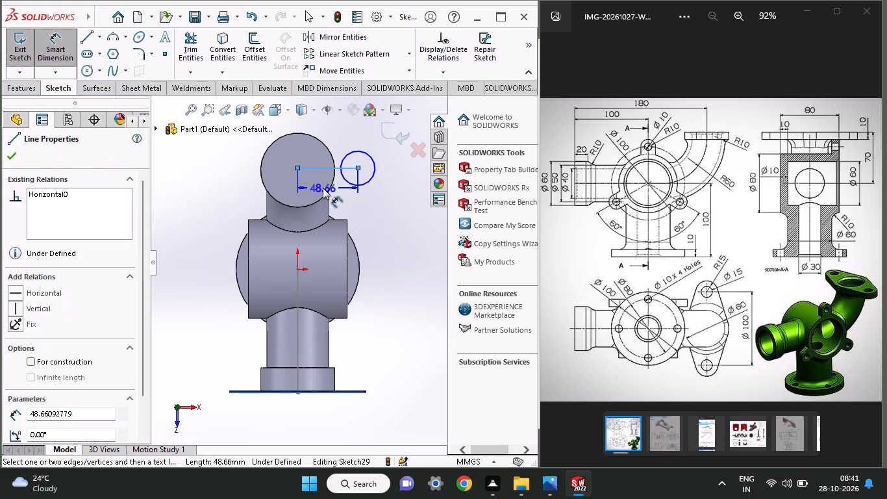
left_click(320, 203)
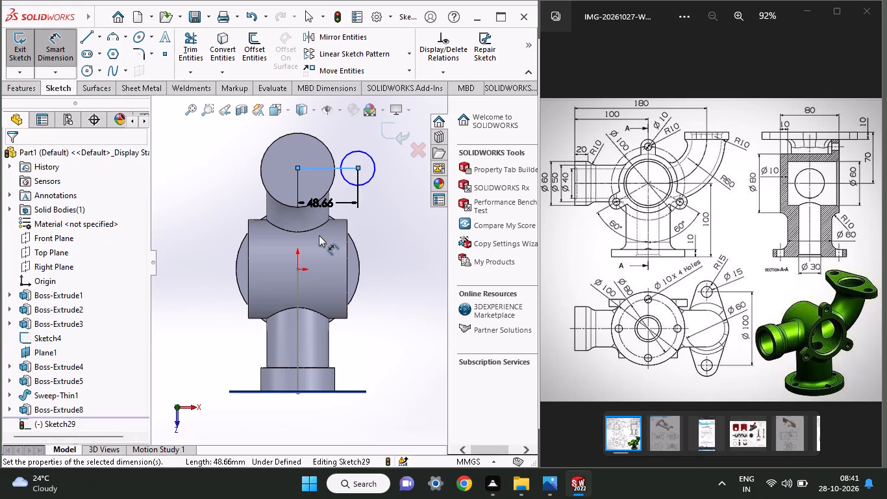
type("50")
key("Return")
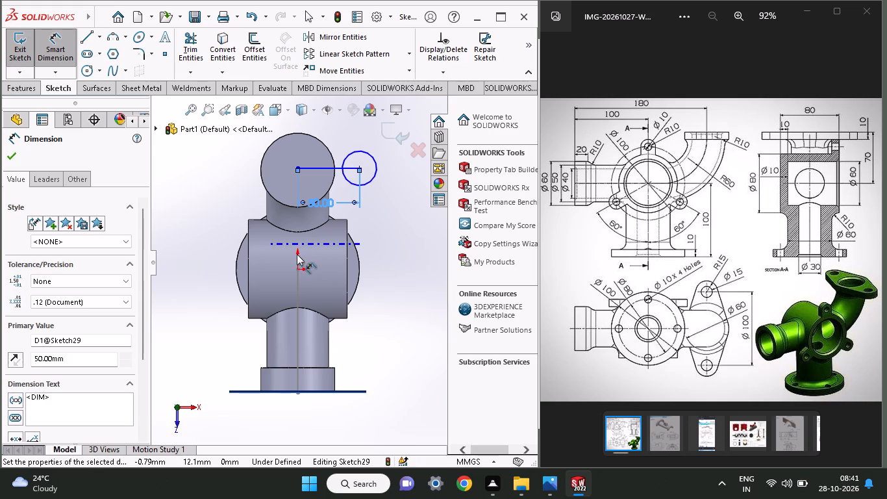
left_click(14, 157)
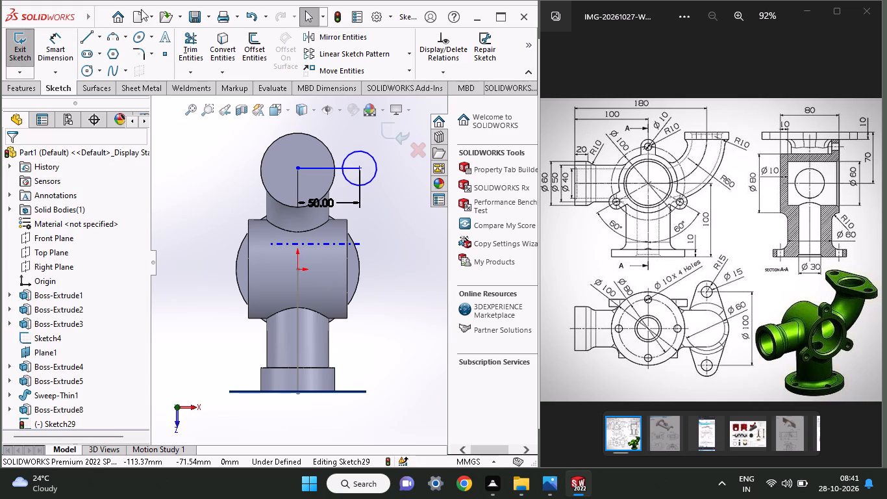
Delete the 50 mm line joining the flange's centre to the small circle.
left_click(84, 41)
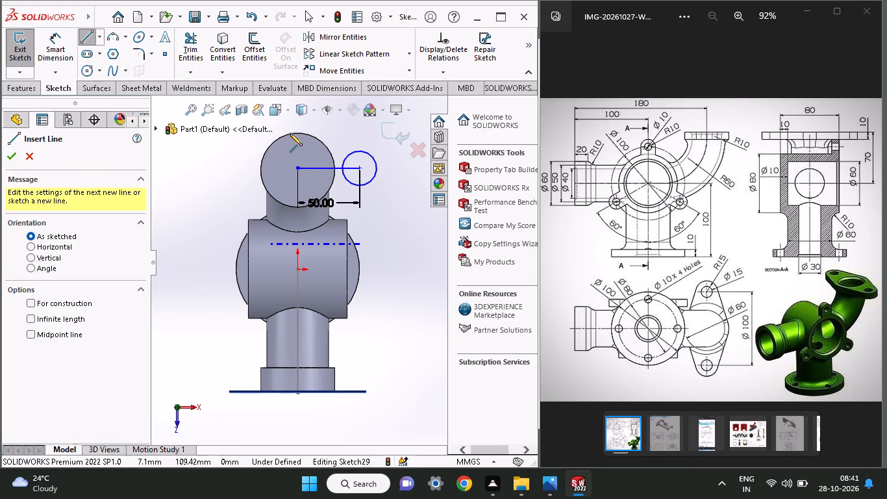
left_click(7, 159)
right_click(329, 167)
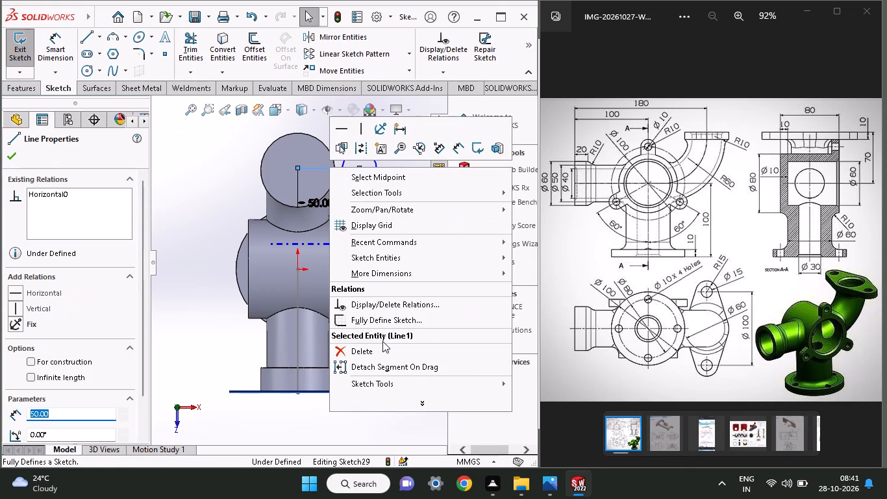
left_click(381, 342)
left_click(374, 346)
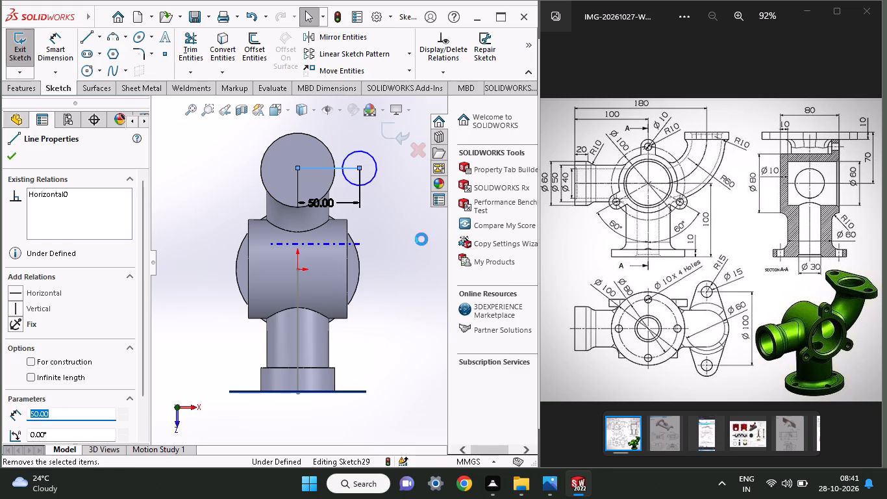
left_click(566, 265)
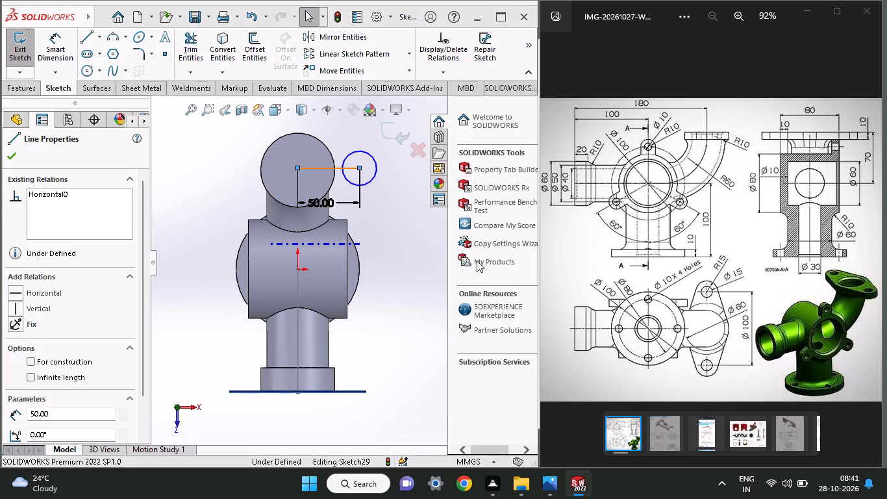
Extrude the small side circle 10 mm with the direction reversed down towards the elbow.
left_click(18, 84)
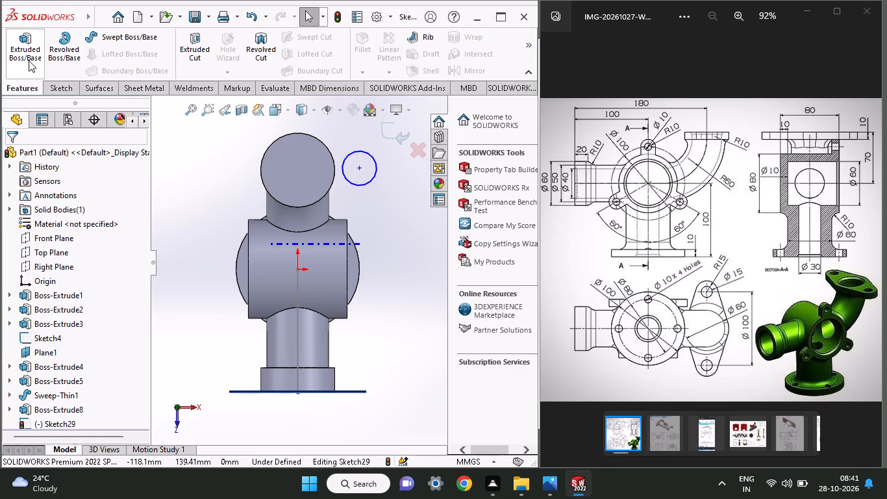
left_click(31, 48)
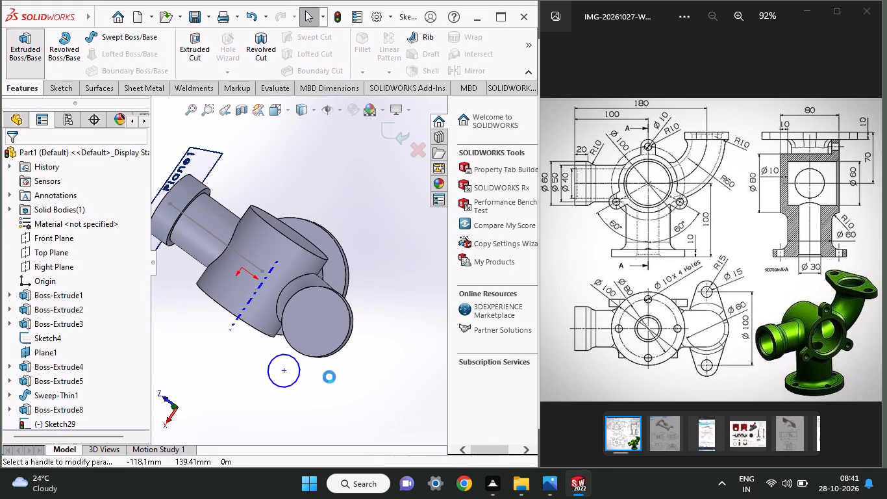
middle_click_drag(312, 403, 298, 337)
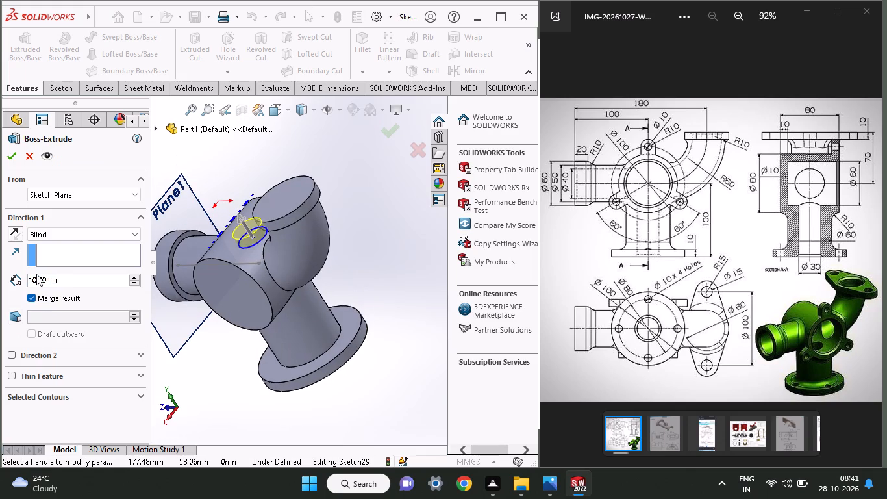
left_click(17, 230)
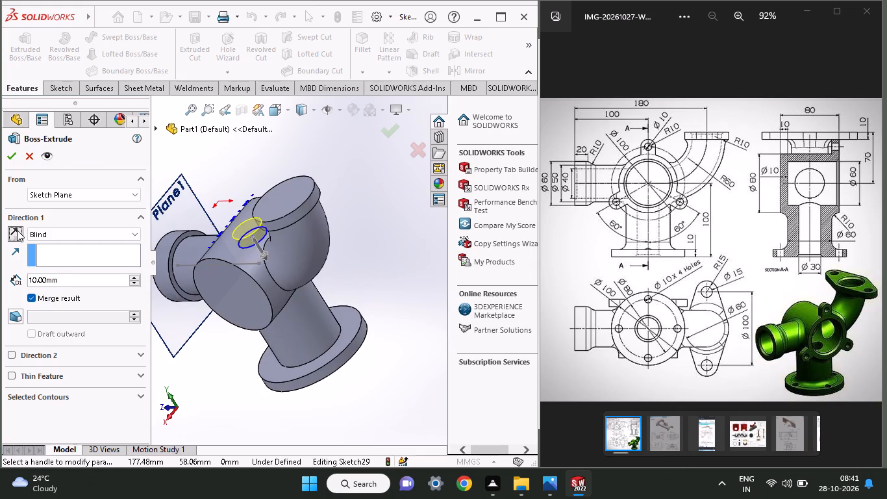
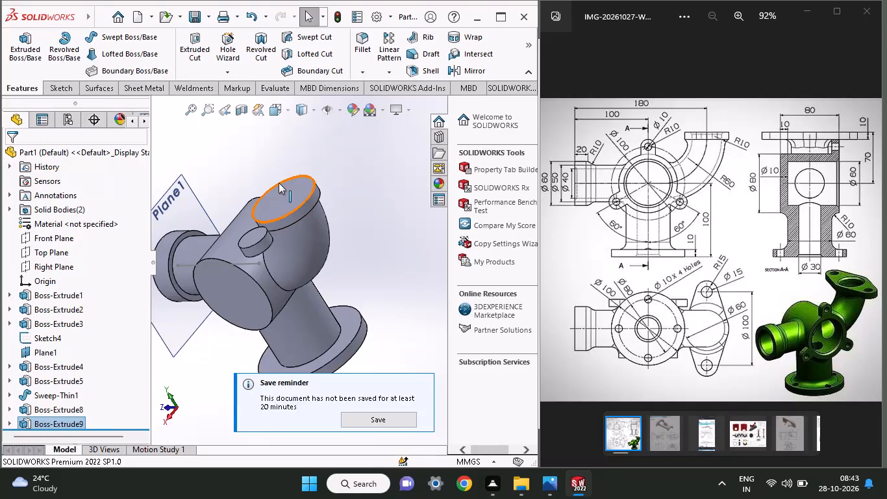
Sketch a circle about 17 mm in diameter on the elbow's end-face plane, outside the flange and opposite the existing small disc.
left_click(279, 183)
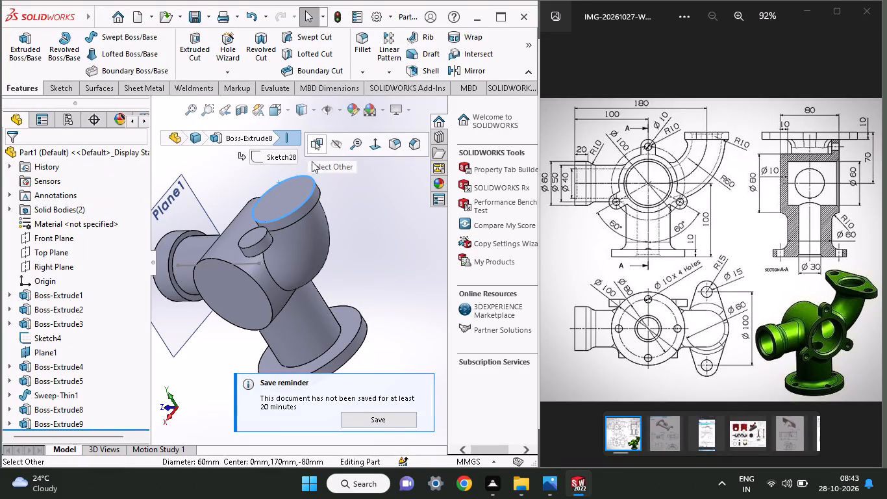
left_click(349, 198)
left_click(273, 193)
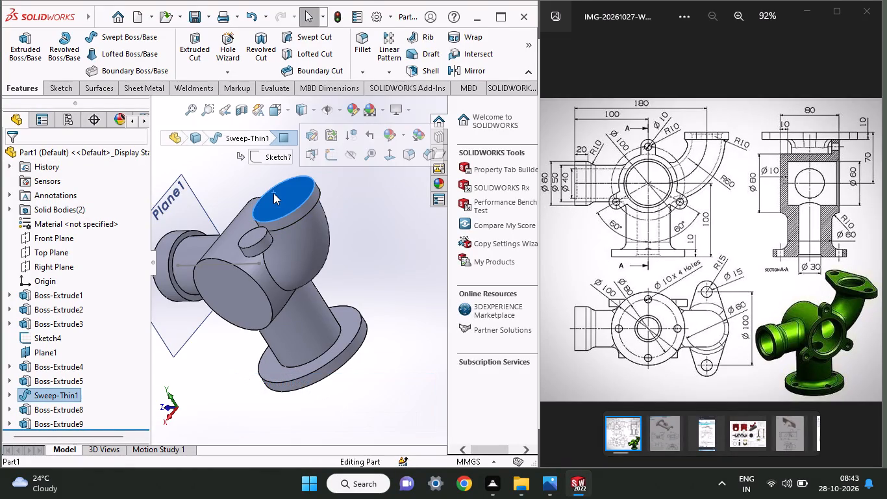
left_click(324, 157)
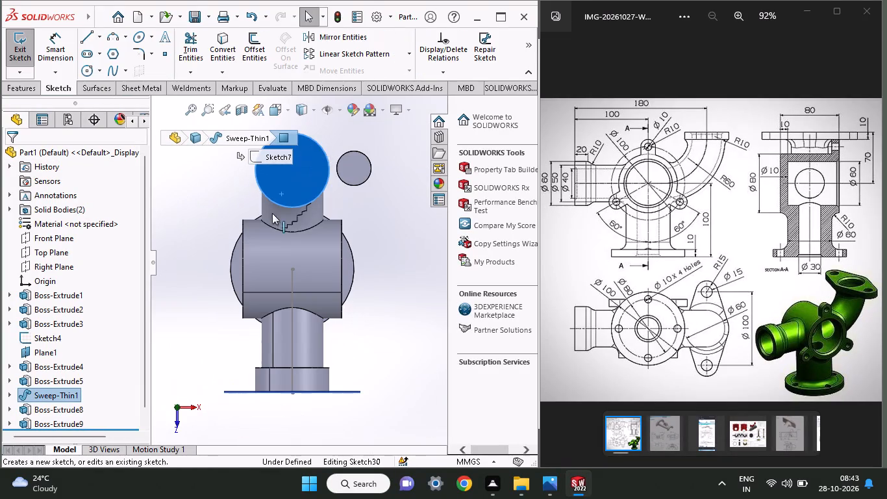
left_click(85, 68)
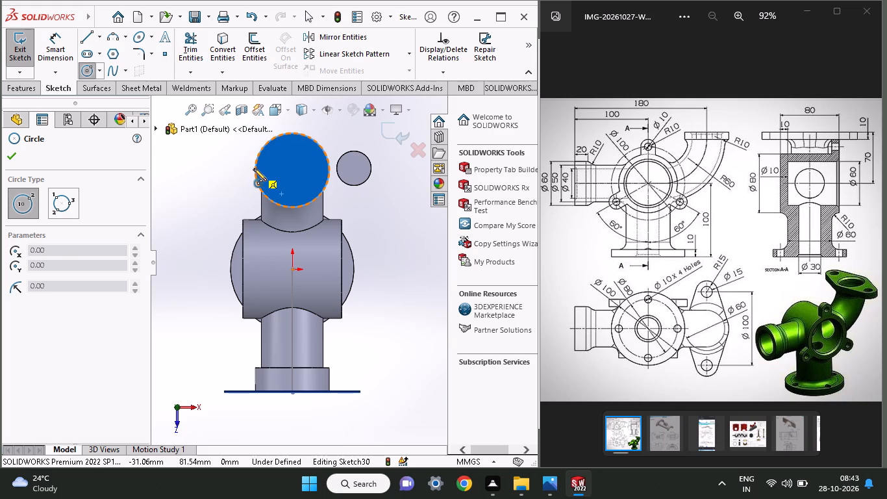
left_click(231, 168)
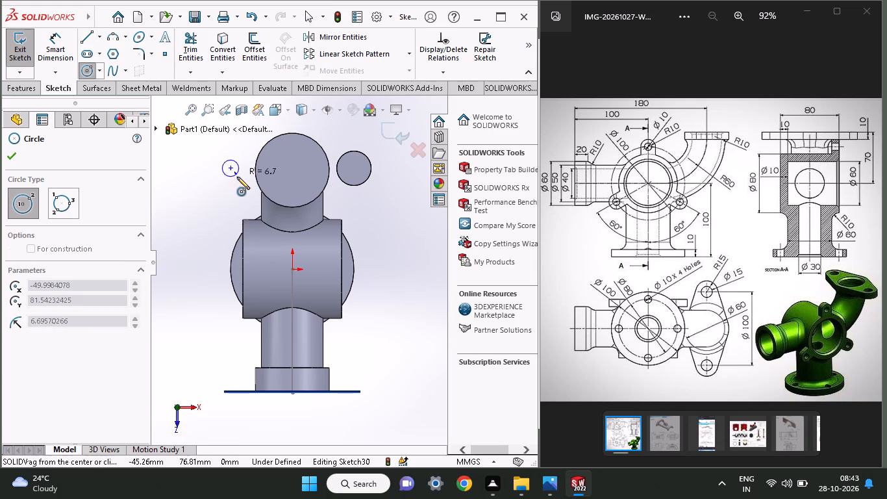
left_click(237, 177)
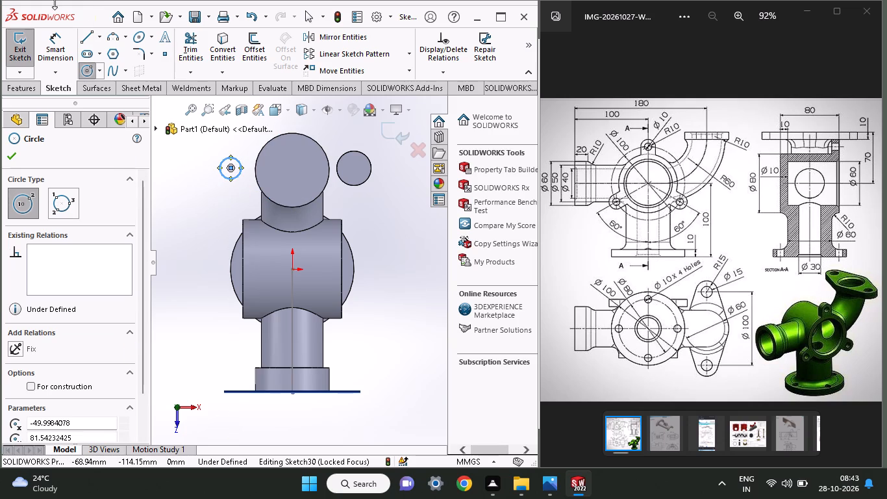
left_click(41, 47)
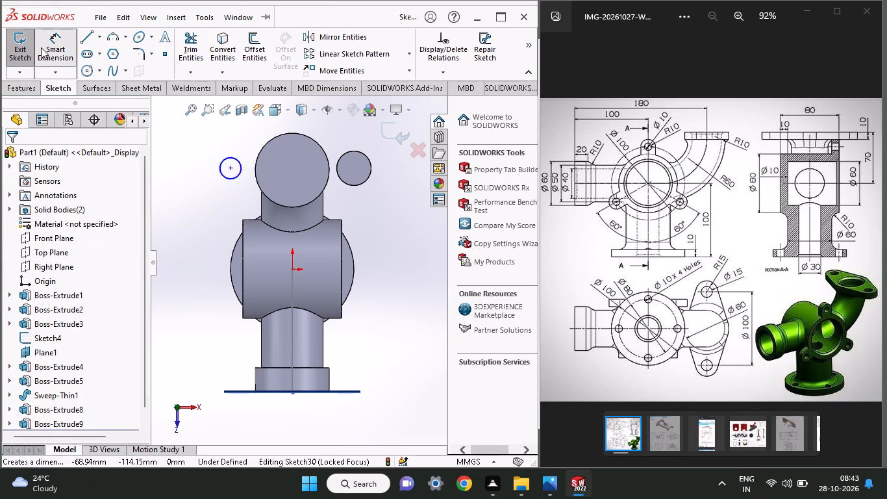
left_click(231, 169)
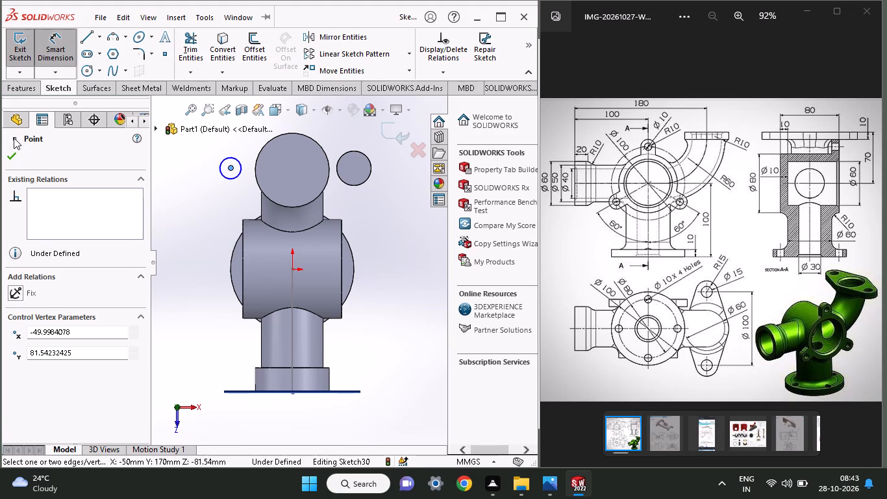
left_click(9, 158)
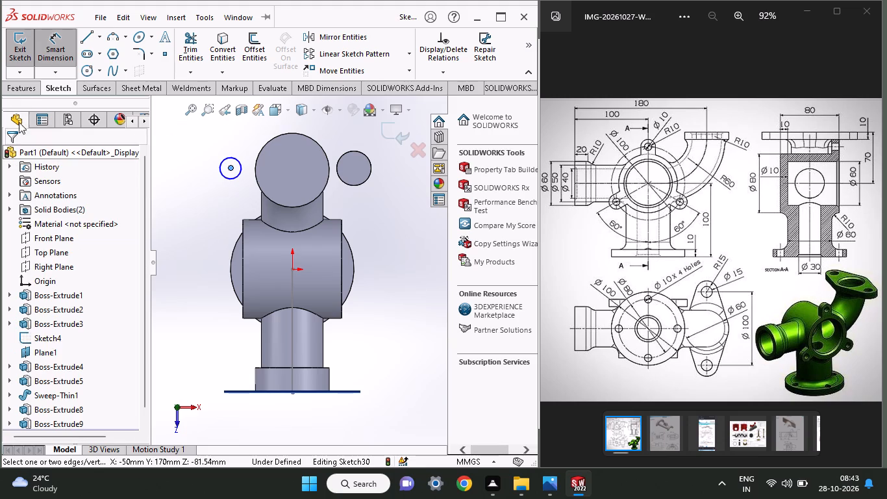
Draw a line about 50 mm long from the new circle's centre to the flange's centre.
left_click(84, 34)
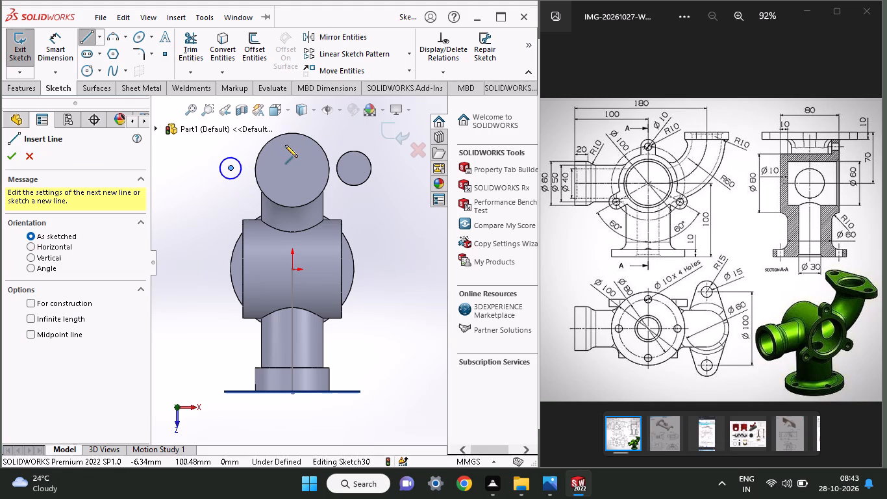
left_click(234, 168)
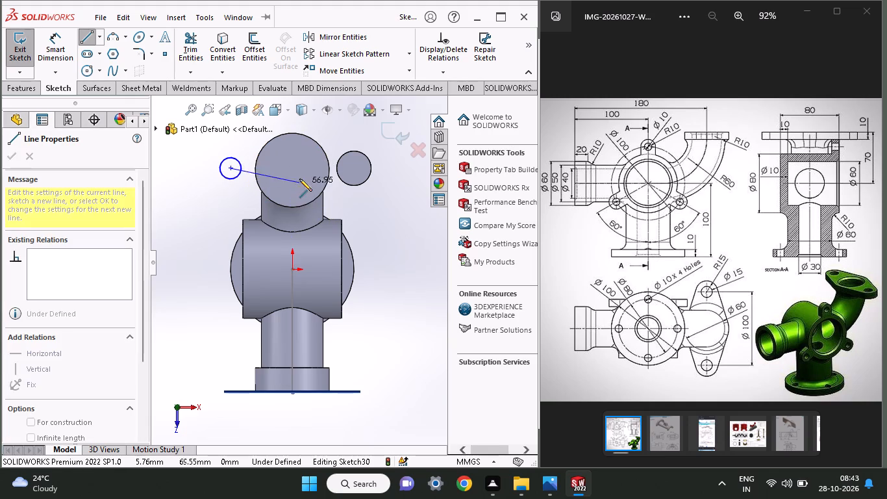
left_click(292, 168)
right_click(301, 168)
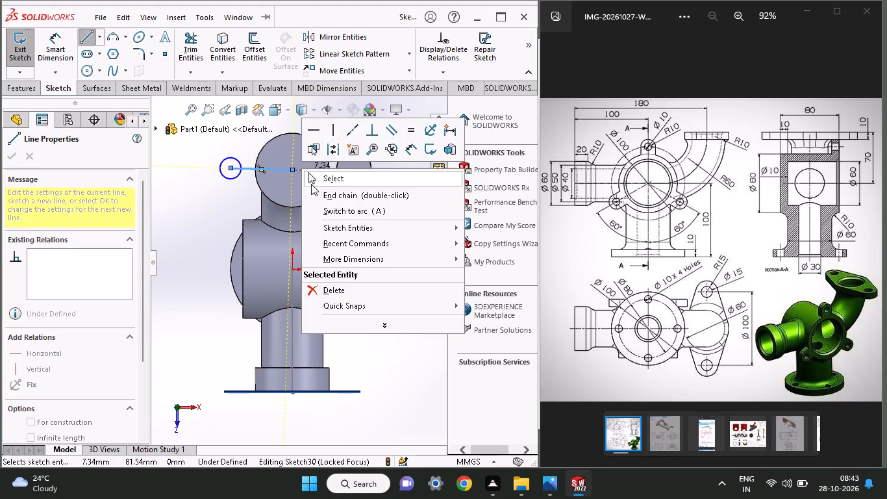
left_click(312, 184)
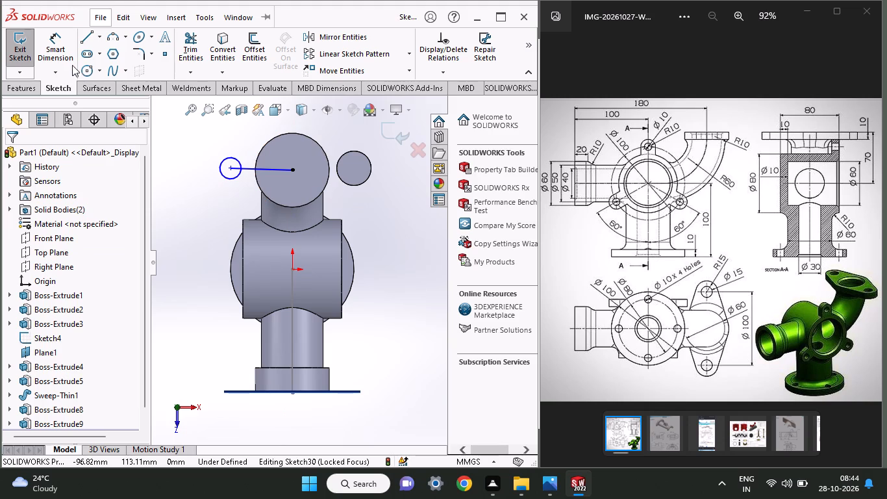
Dimension the horizontal distance between the small circle's centre and the flange's centre as 50 mm.
left_click(61, 53)
left_click(254, 170)
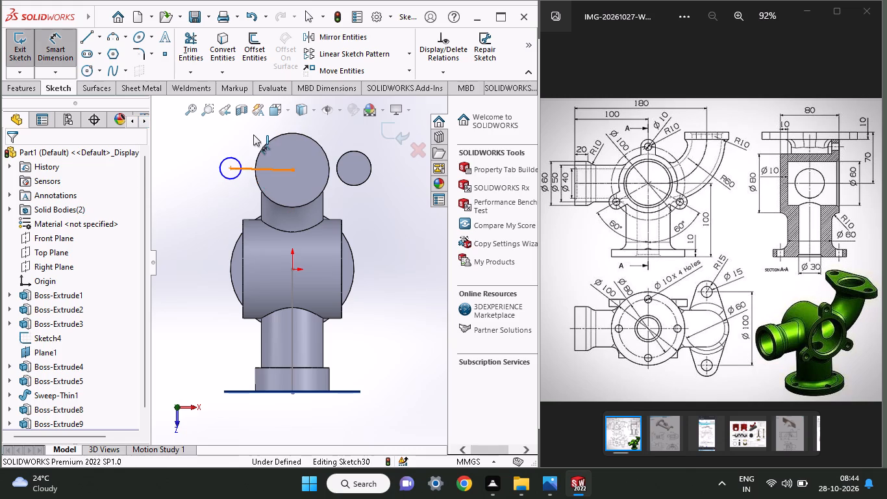
left_click(250, 198)
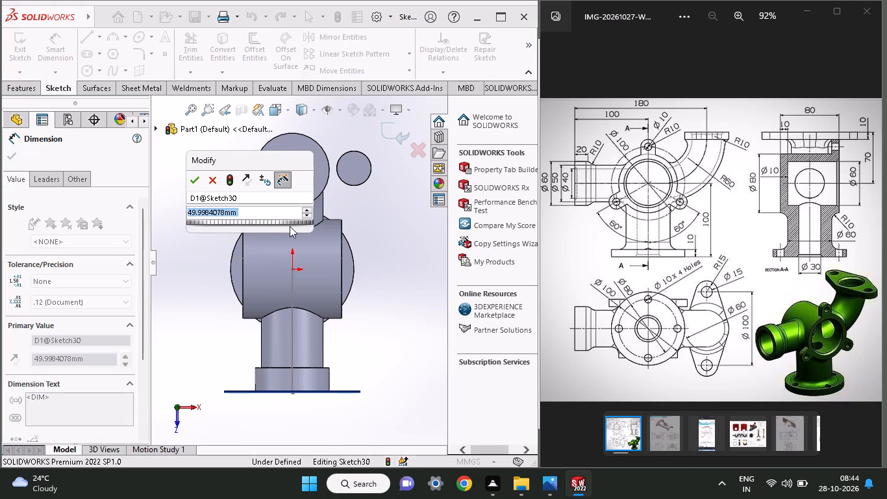
type("50")
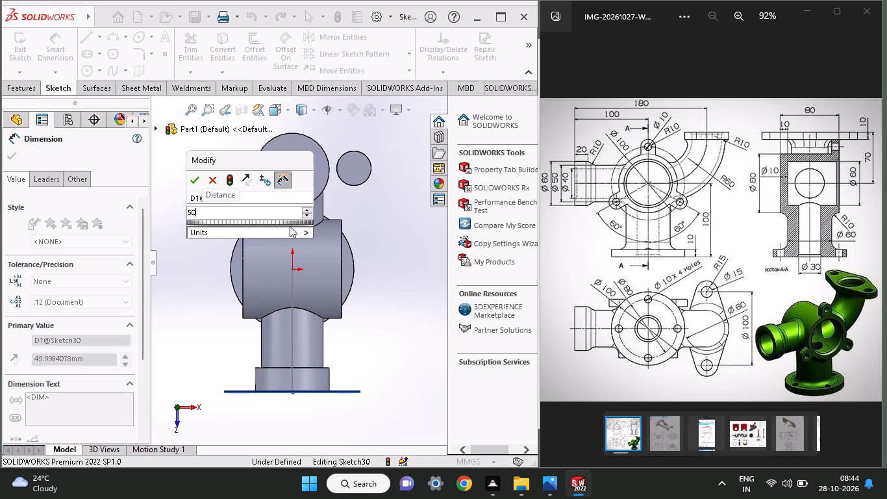
key("Return")
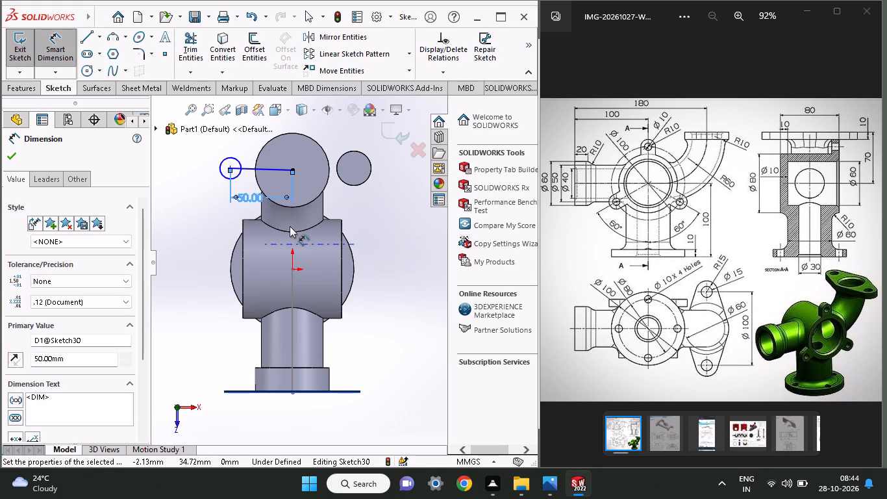
Dimension the small circle's diameter as 30 mm.
left_click(225, 175)
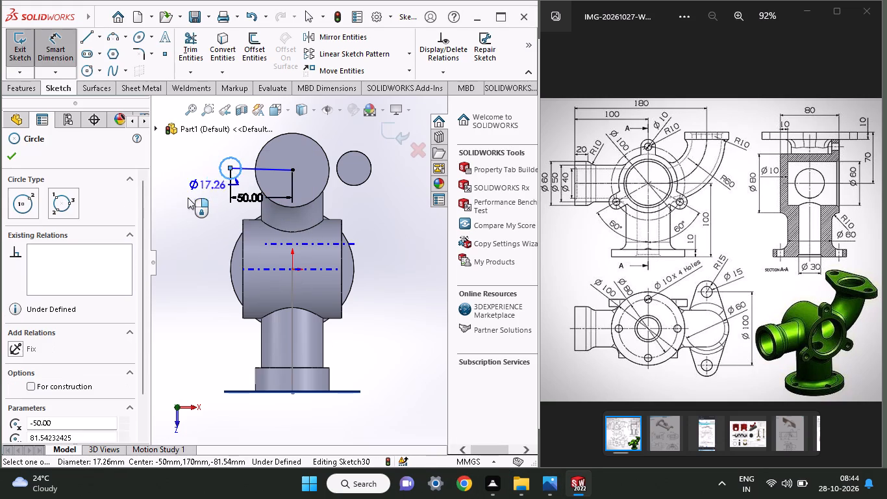
left_click(188, 198)
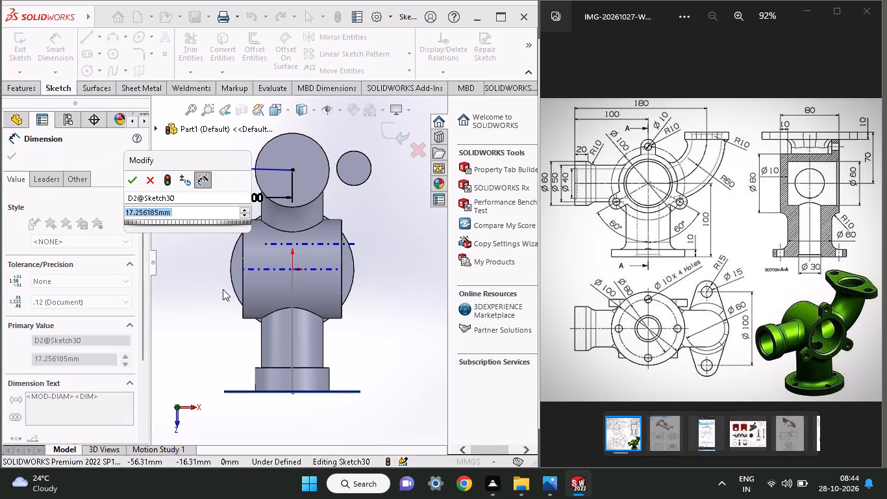
type("30")
key("Return")
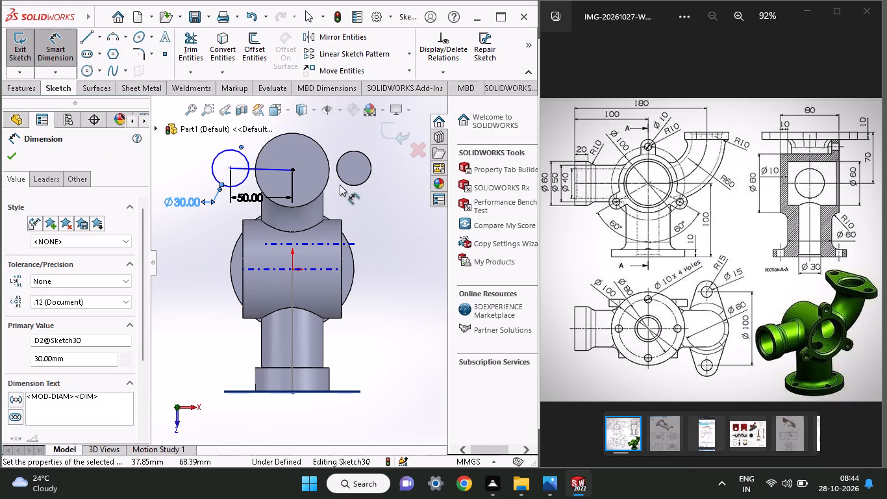
left_click(12, 153)
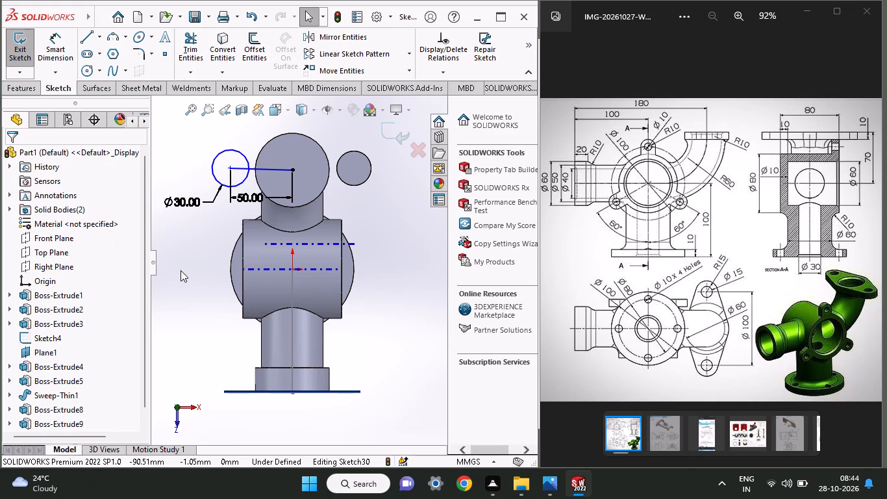
Extrude only the 30 mm circle region 10 mm with the direction reversed down towards the elbow.
middle_click_drag(175, 261, 216, 232)
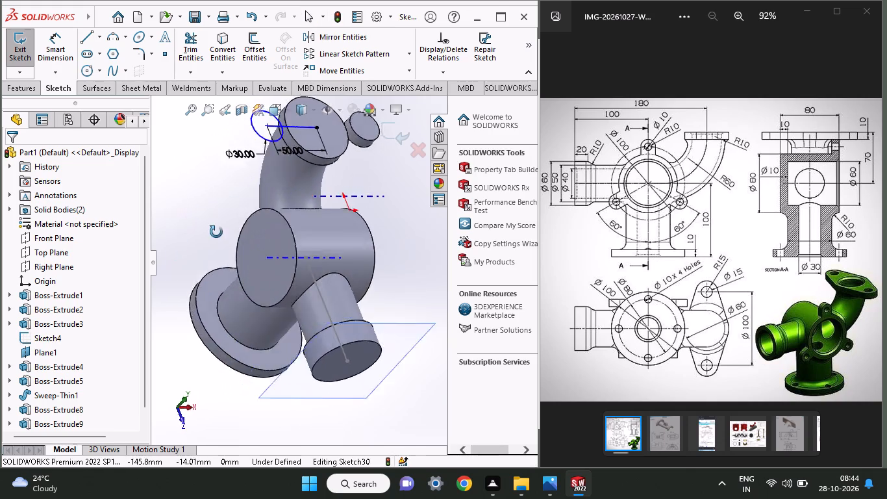
middle_click_drag(216, 232, 219, 275)
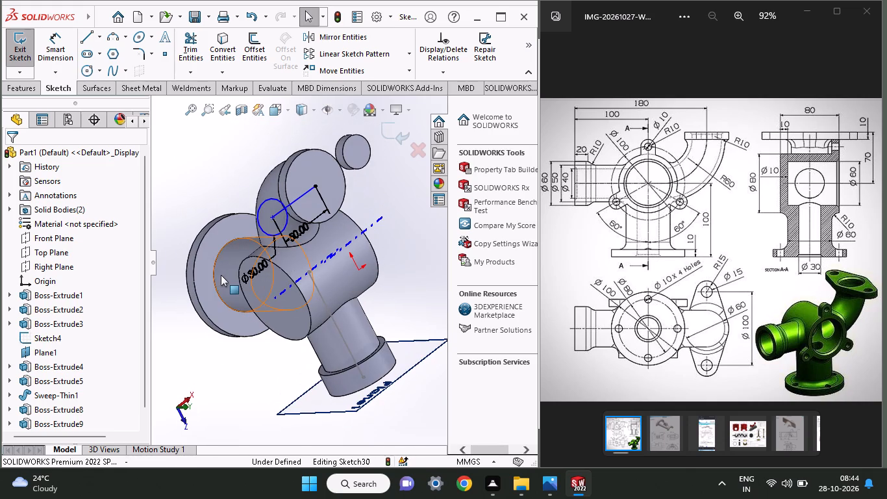
left_click(8, 86)
left_click(20, 62)
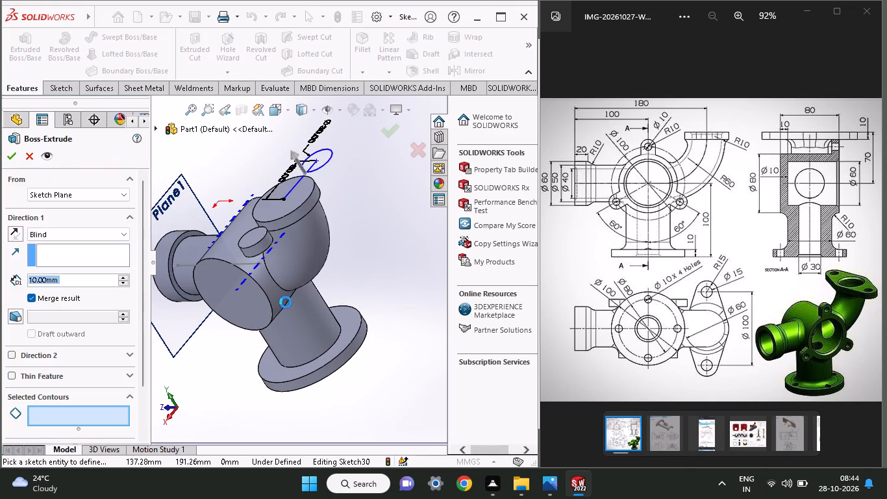
left_click(324, 162)
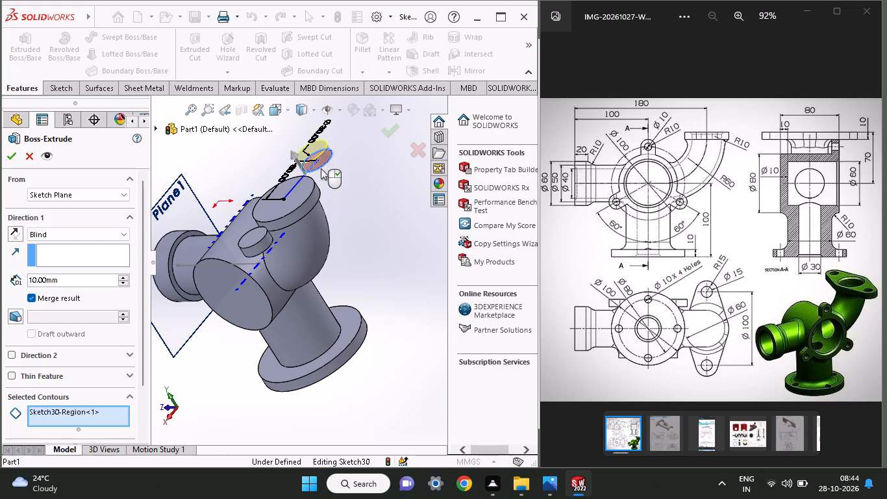
left_click(8, 233)
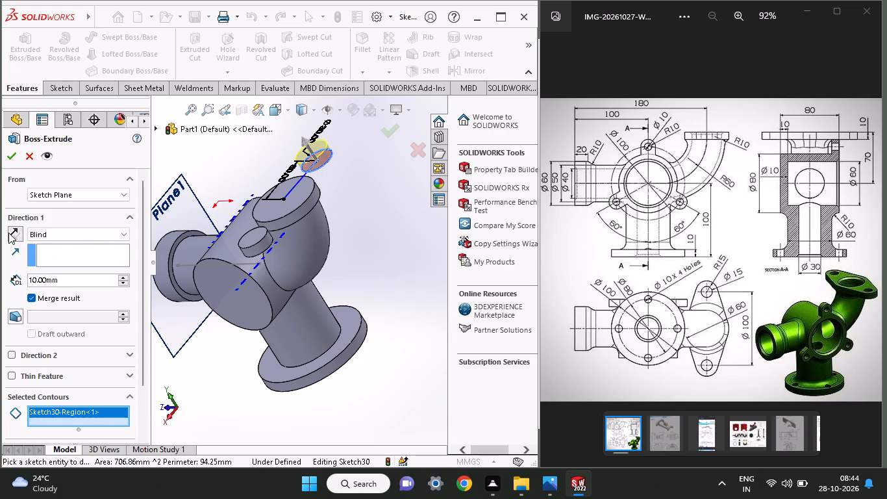
left_click(11, 149)
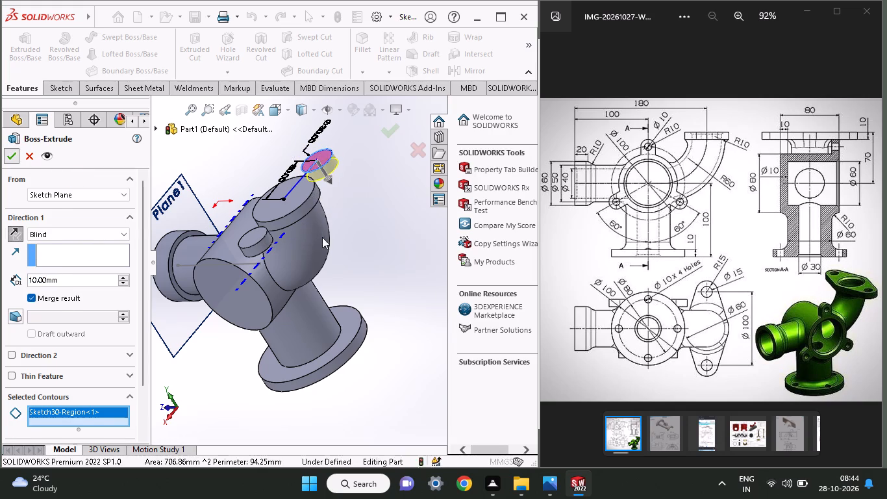
Sketch a concentric circle about 39 mm in diameter on the top face of the earlier, smaller side disc.
middle_click_drag(376, 220, 415, 275)
left_click(344, 340)
left_click(396, 309)
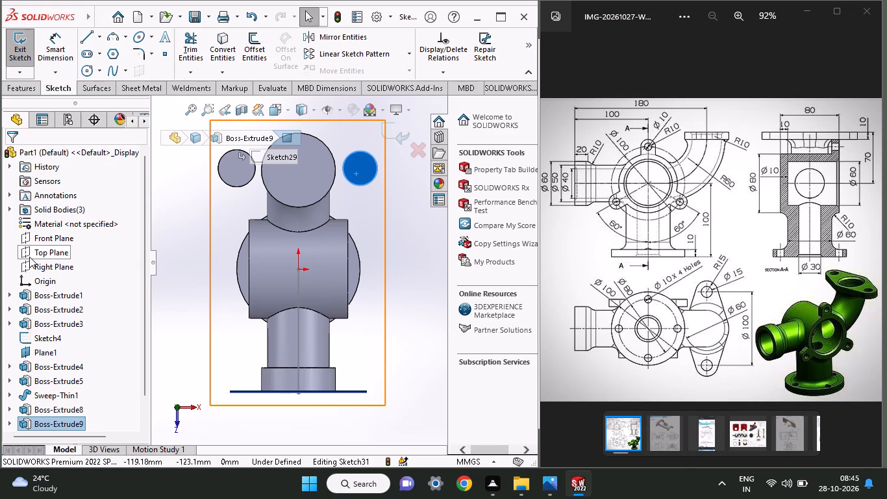
left_click(84, 73)
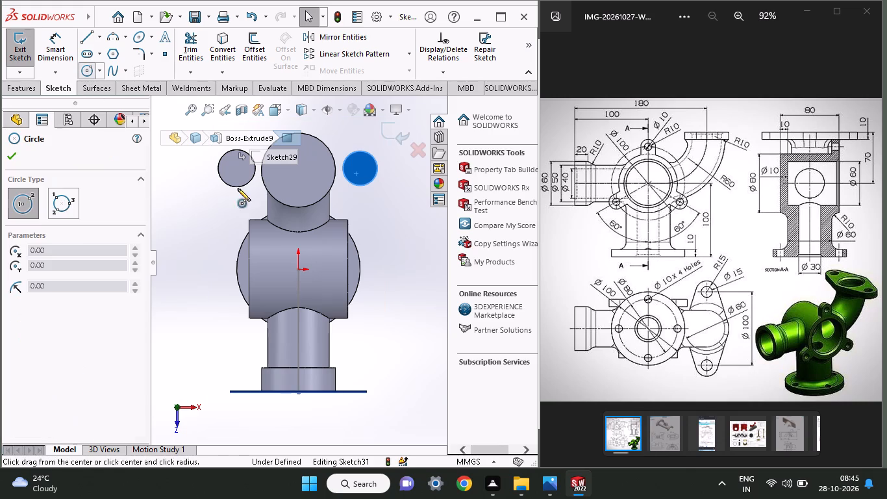
left_click(360, 167)
left_click(362, 192)
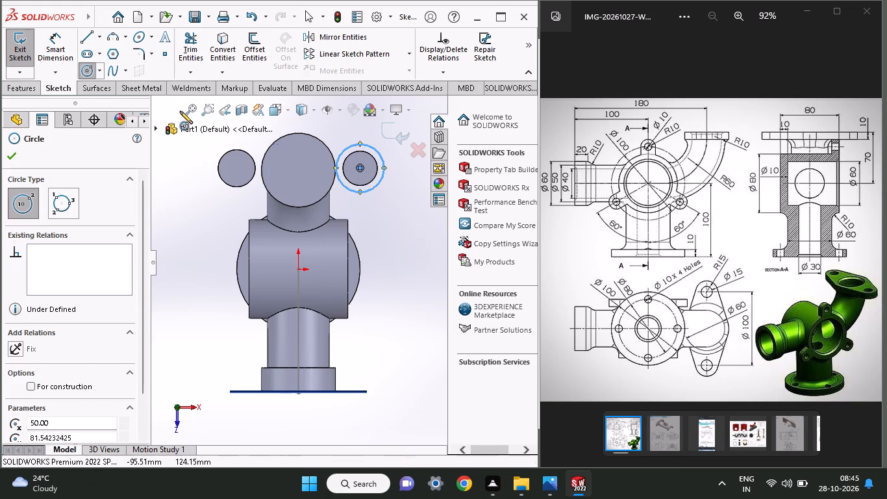
Dimension the concentric circle's diameter as 30 mm.
left_click(74, 51)
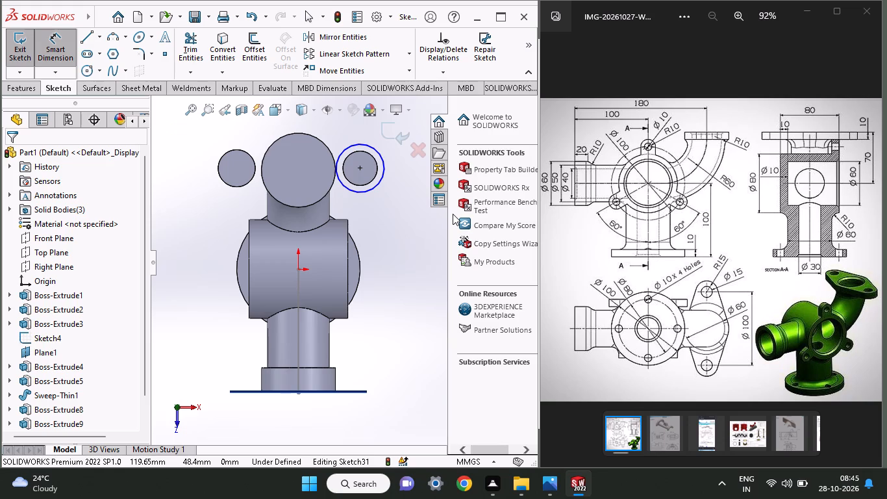
left_click(351, 192)
left_click(365, 211)
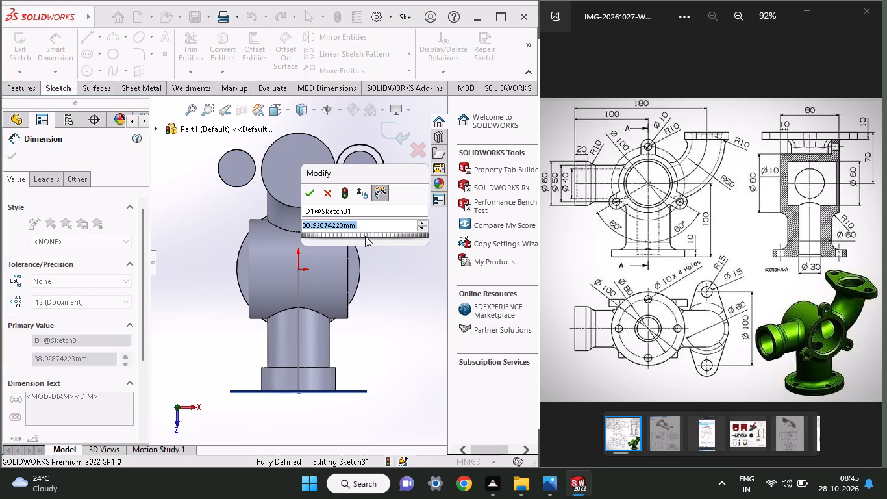
type("30")
key("Return")
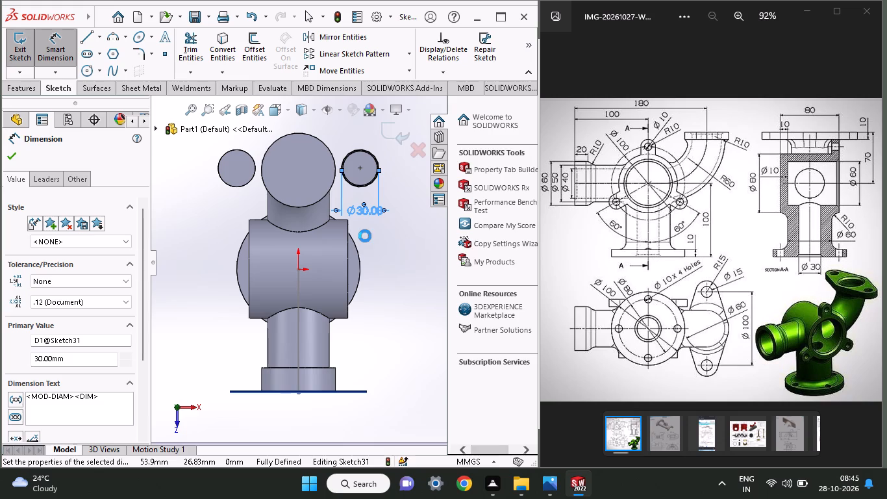
Extrude the 30 mm concentric circle 10 mm with the direction reversed down over the smaller side disc.
left_click(19, 89)
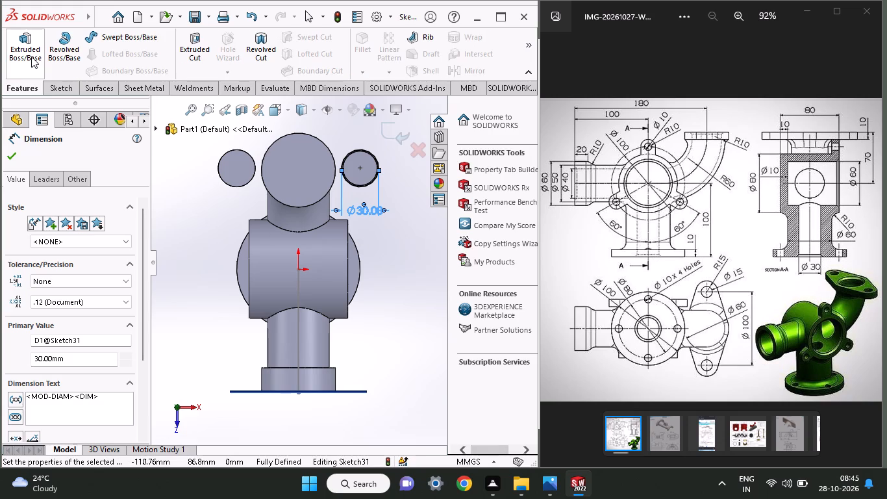
left_click(31, 57)
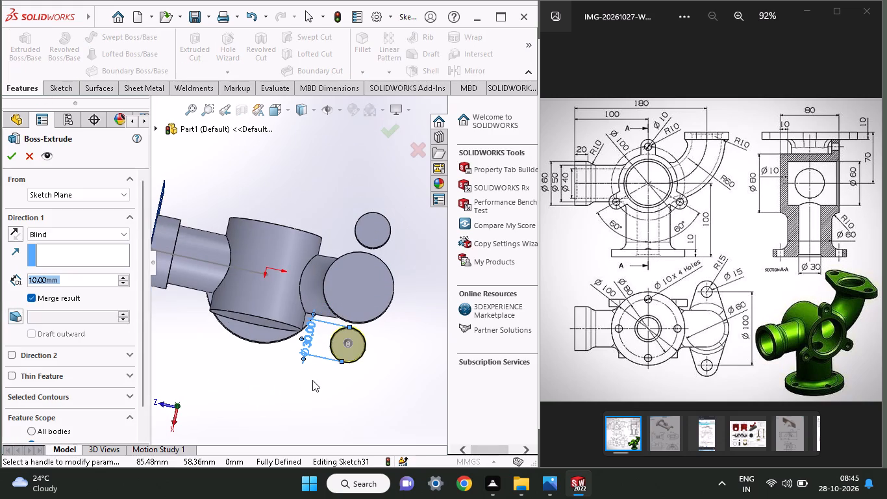
middle_click_drag(312, 380, 310, 317)
left_click(0, 232)
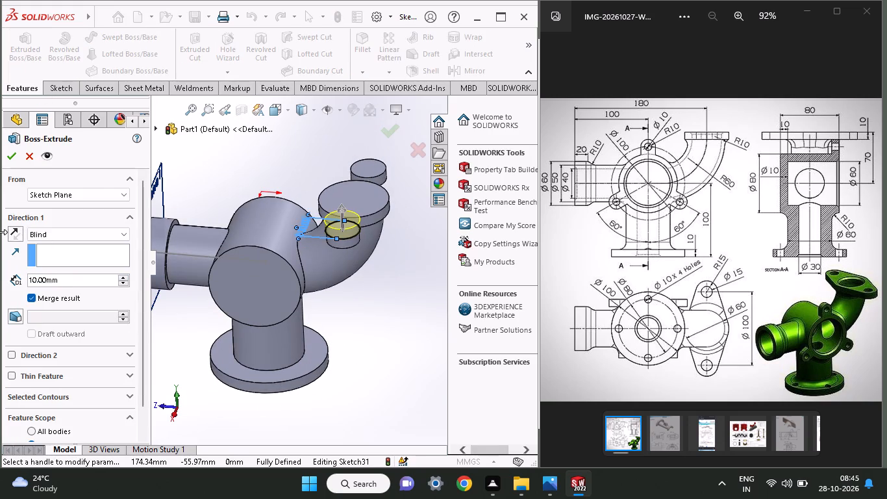
left_click(8, 232)
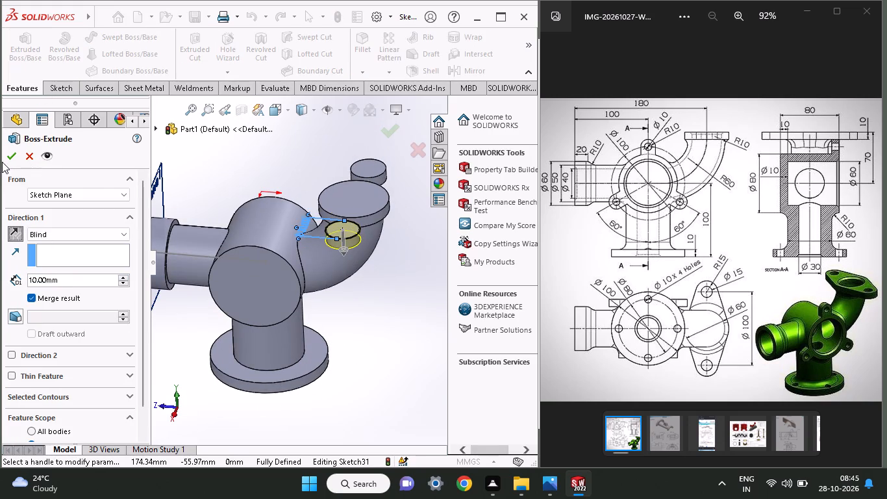
left_click(5, 152)
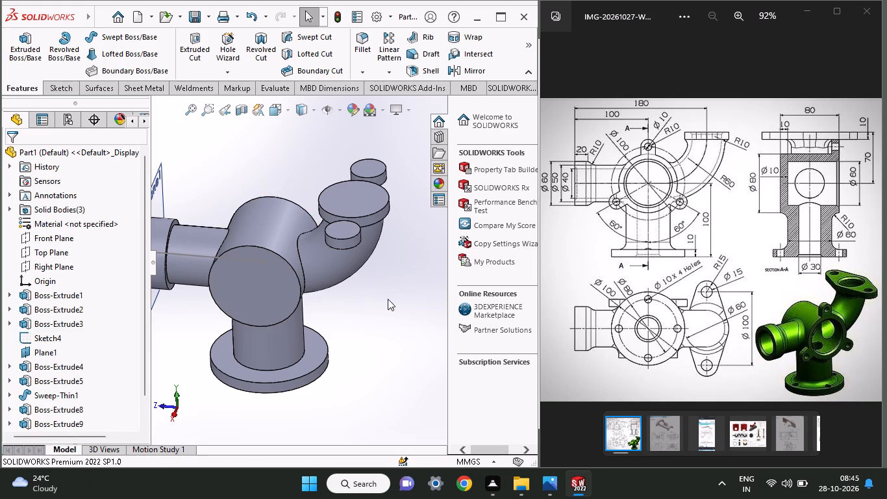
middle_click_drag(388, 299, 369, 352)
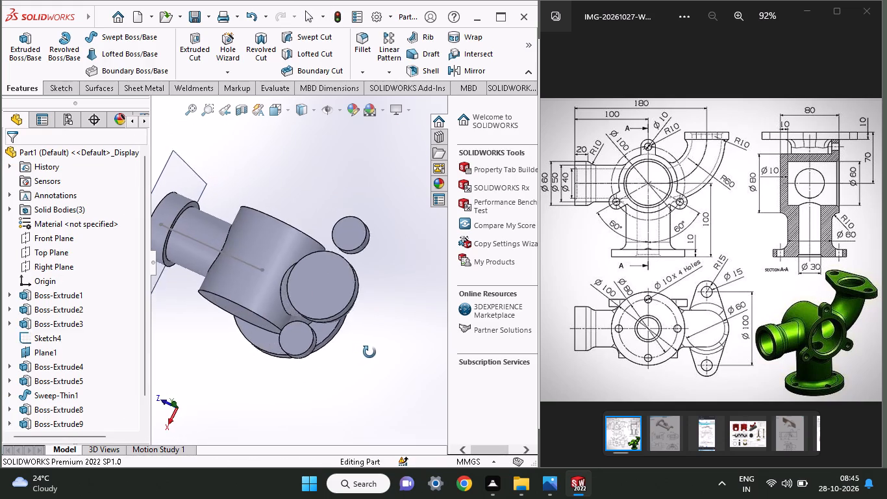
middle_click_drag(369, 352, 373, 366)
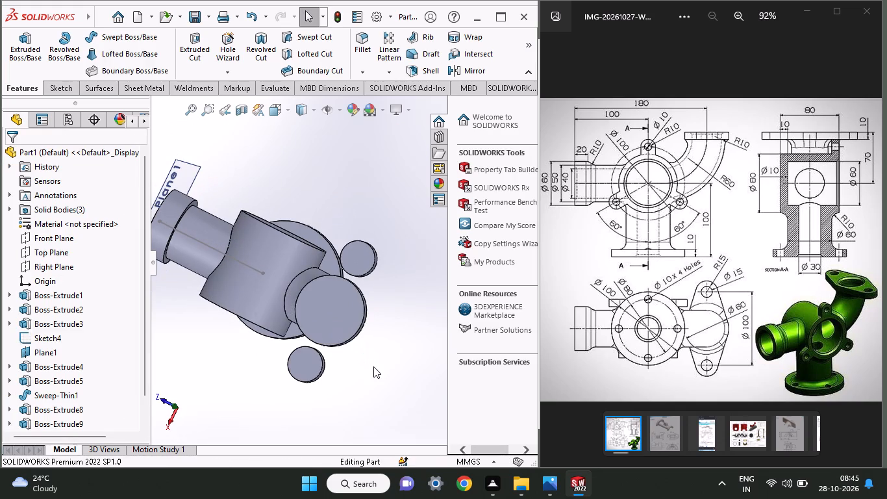
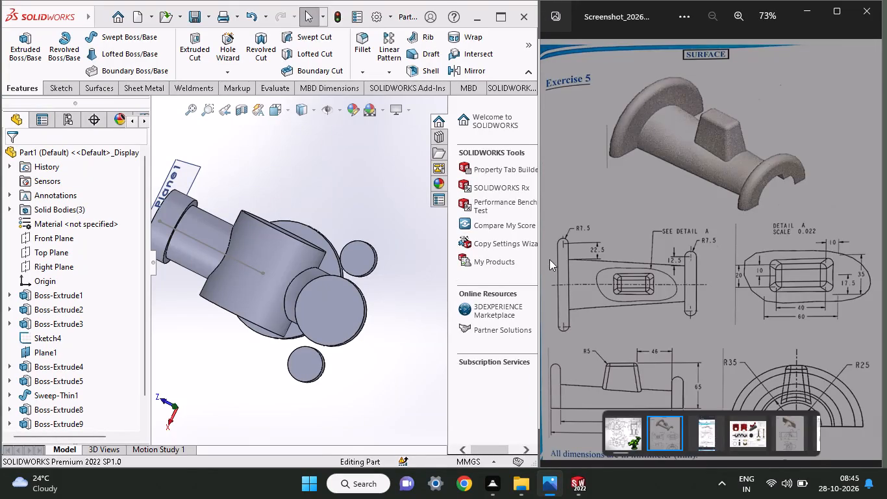
Bring the pipe fitting reference drawing back up in the image viewer.
left_click(549, 259)
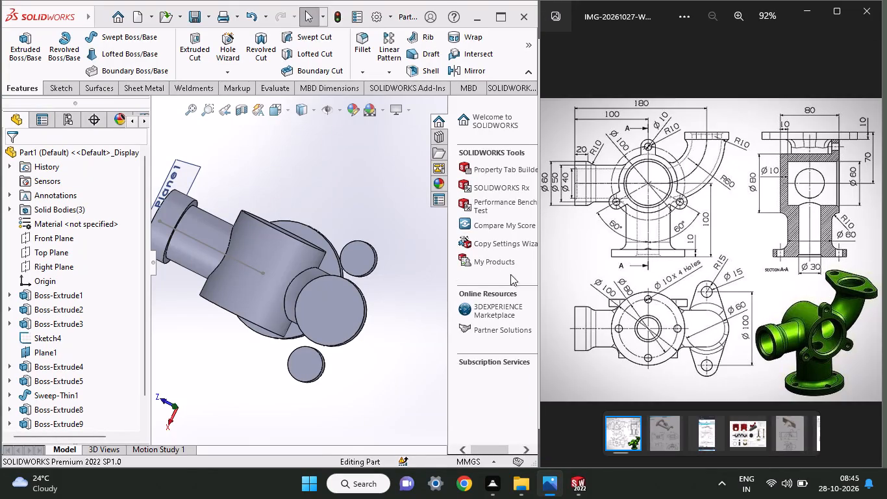
On the central disc's top face, sketch a slanted line about 96 mm long beyond the negative-X side disc and central disc, away from the body.
middle_click_drag(410, 205, 415, 140)
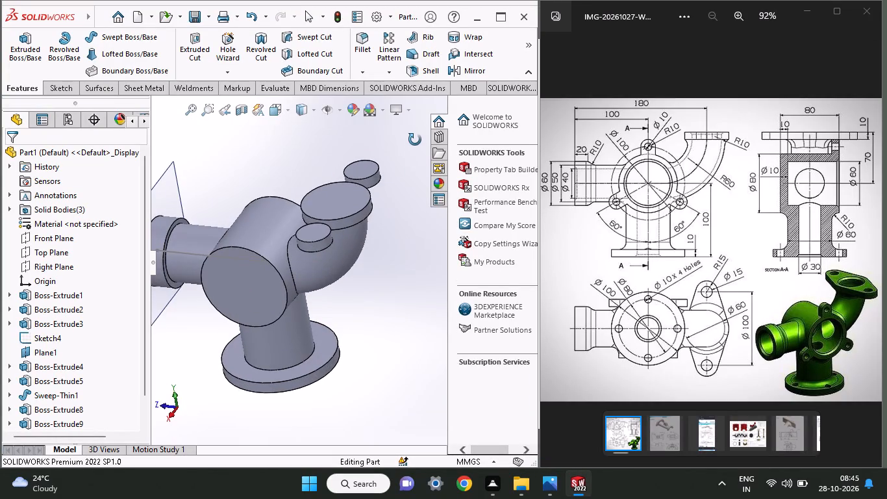
middle_click_drag(415, 140, 409, 212)
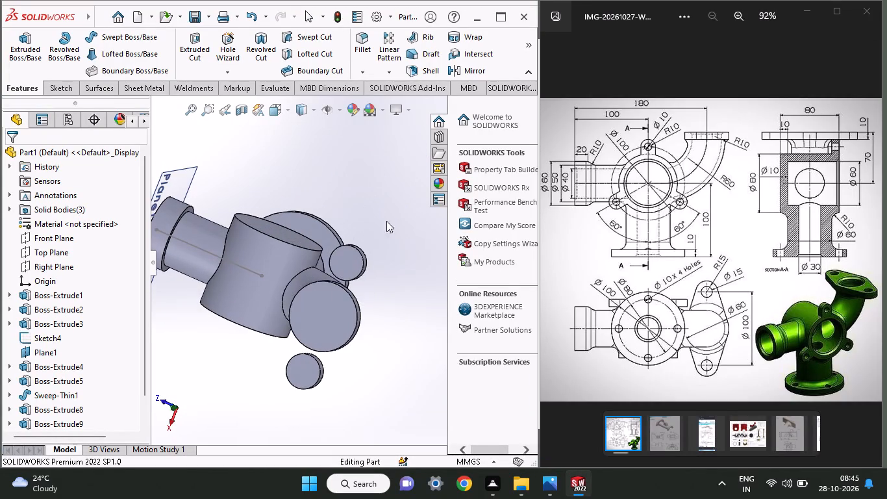
left_click(312, 314)
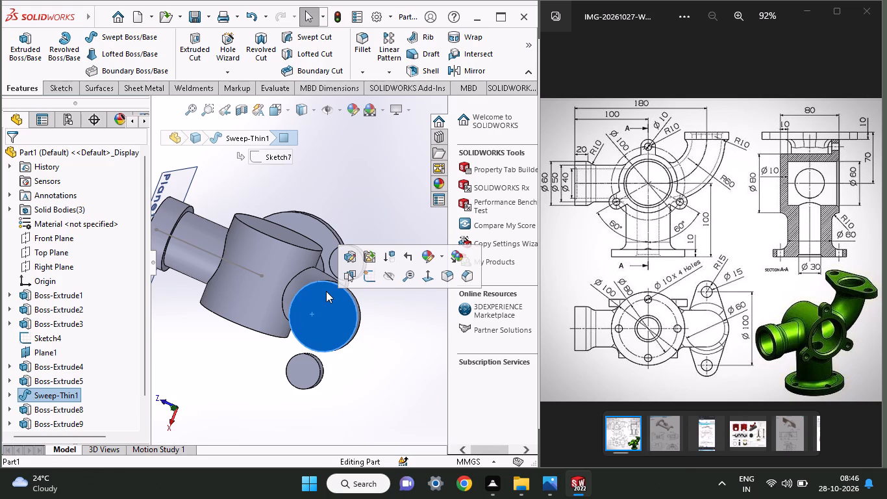
left_click(371, 280)
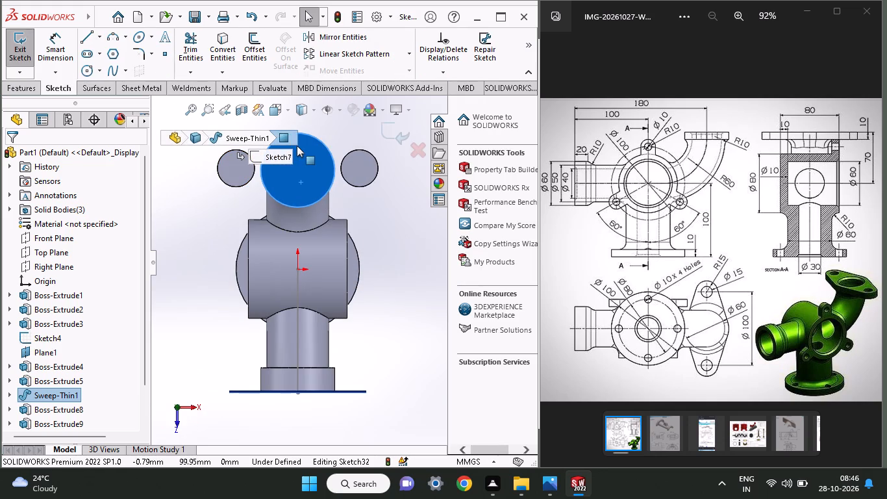
scroll(300, 208, "up", 2)
scroll(312, 182, "down", 3, "ctrl")
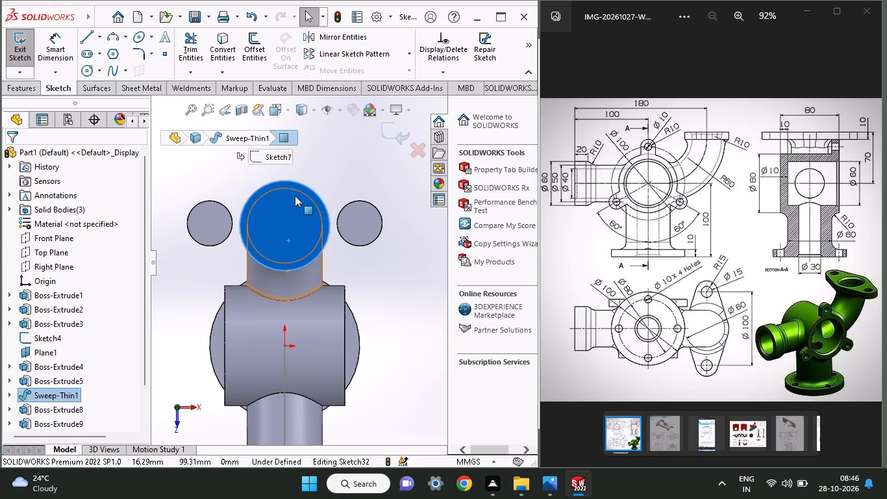
scroll(294, 202, "down", 2, "ctrl")
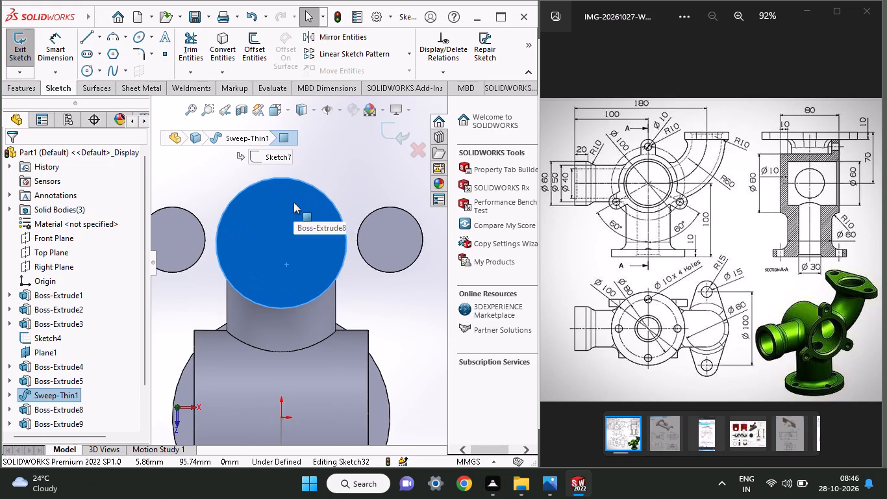
scroll(294, 202, "up", 2, "ctrl")
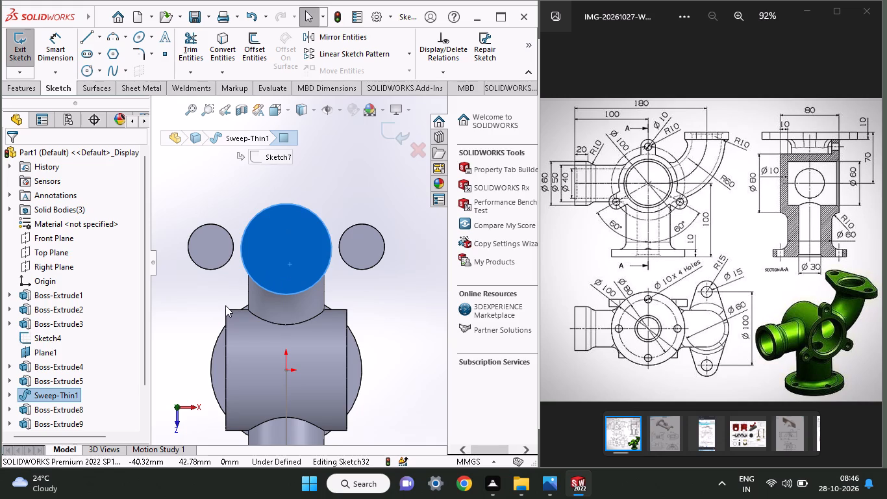
left_click(90, 36)
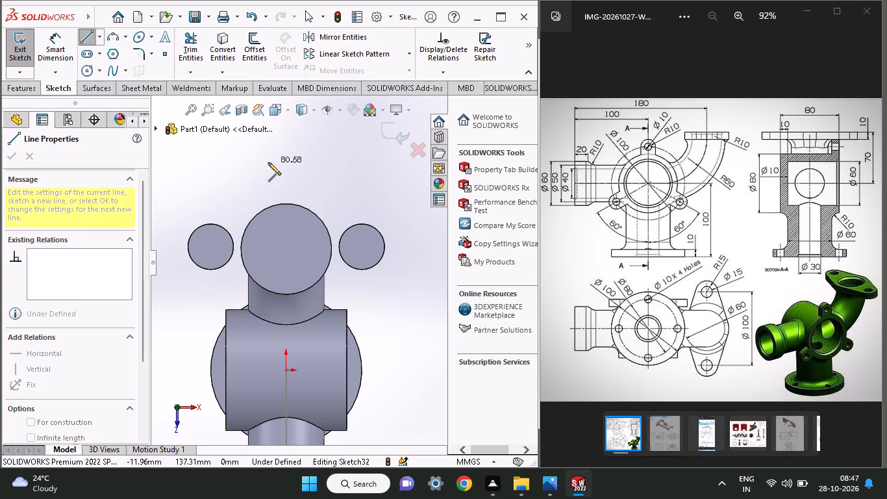
left_click(306, 187)
right_click(208, 153)
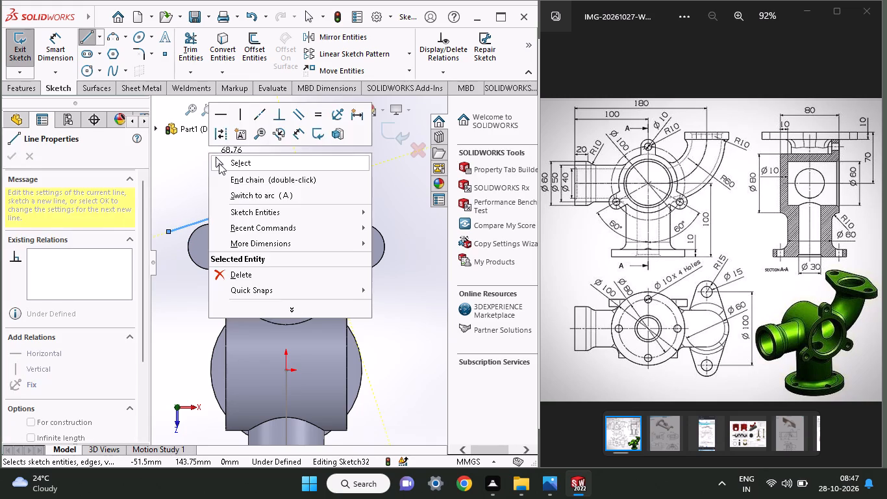
left_click(221, 163)
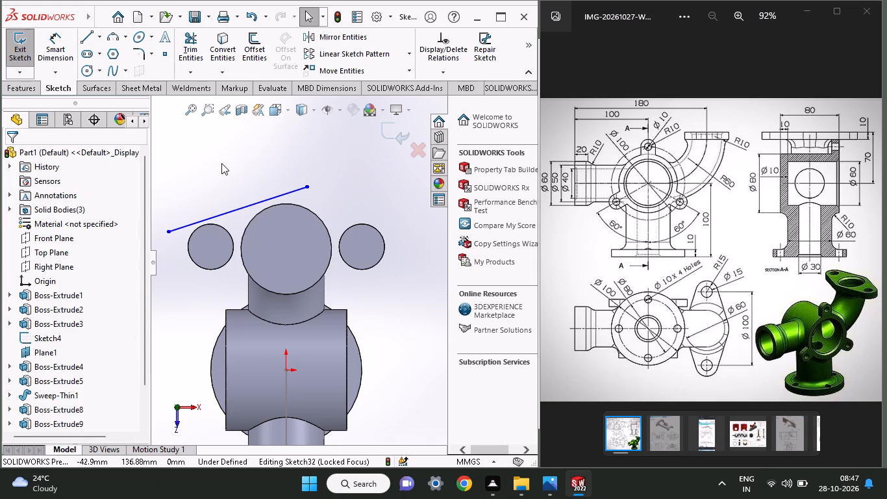
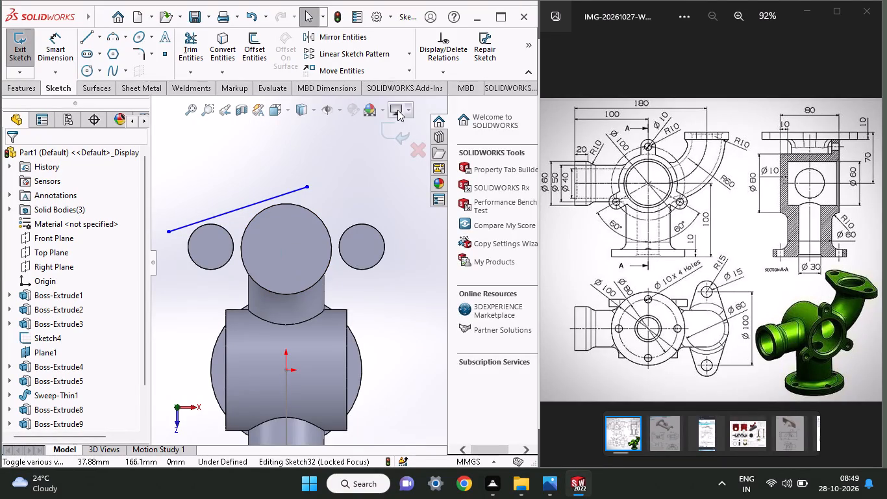
Make the slanted line tangent to the edges of the negative-X side disc and the central disc.
left_click(195, 229, "shift")
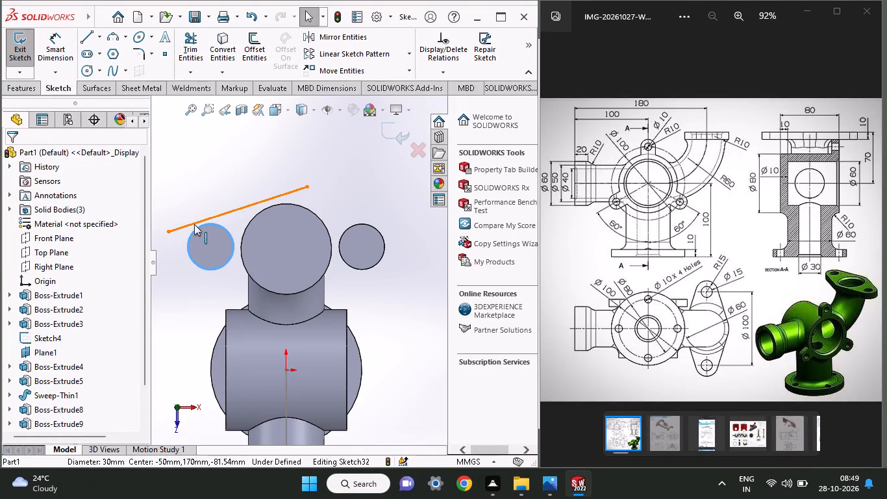
left_click(194, 225, "shift")
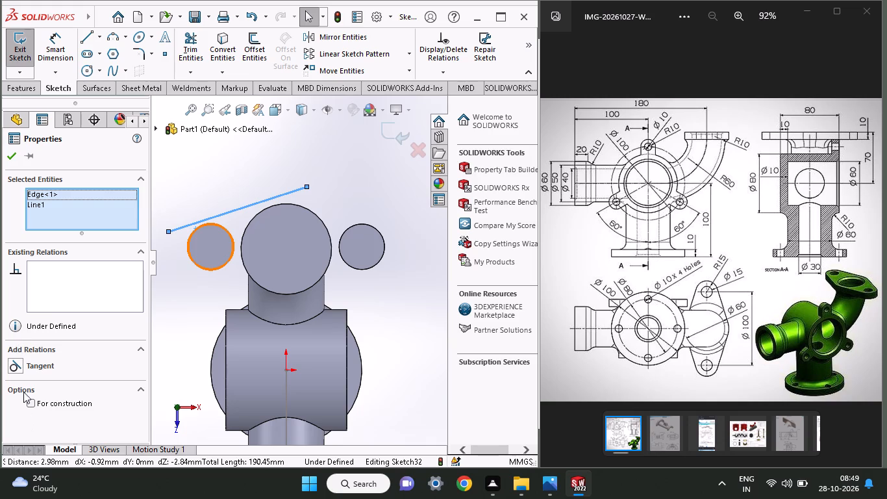
left_click(25, 361)
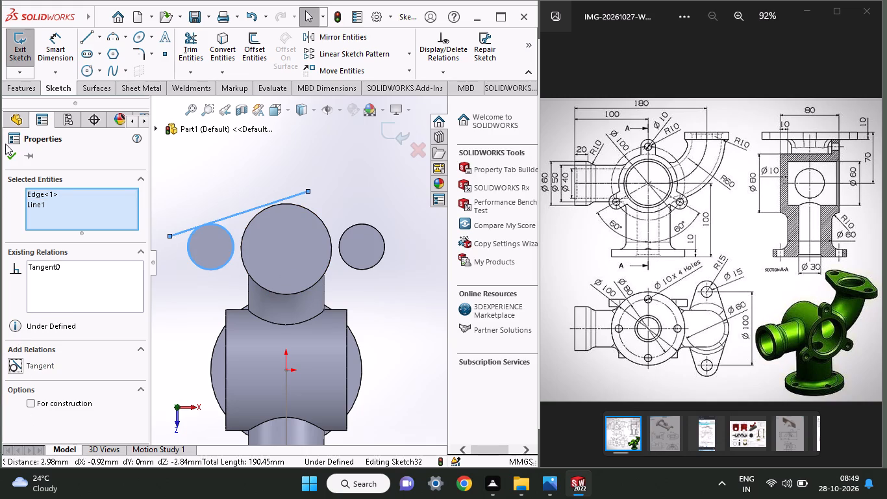
left_click(7, 149)
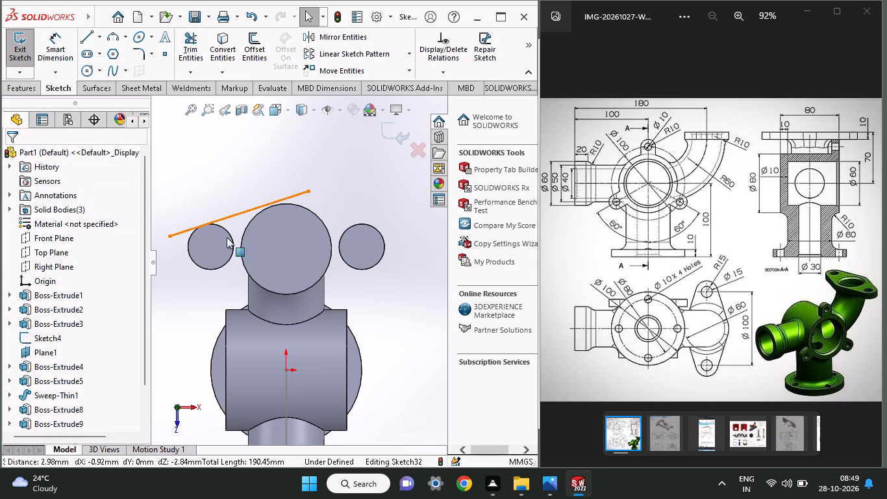
left_click(279, 294, "shift")
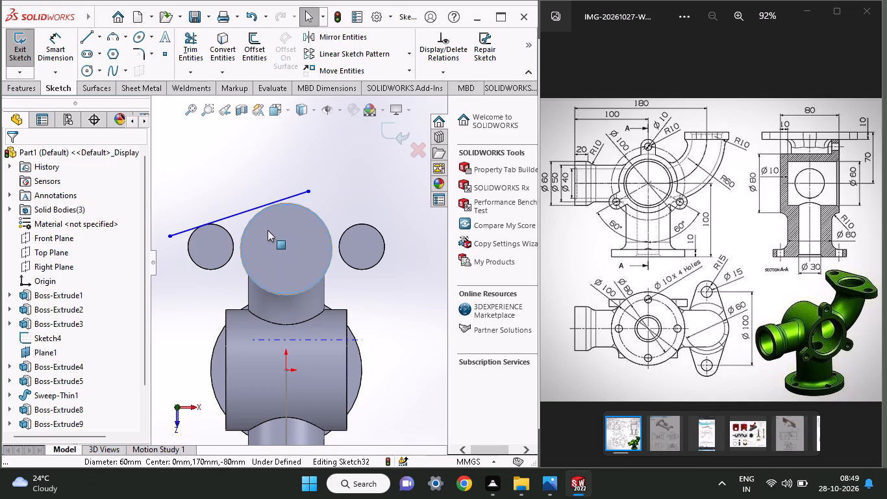
left_click(277, 199, "shift")
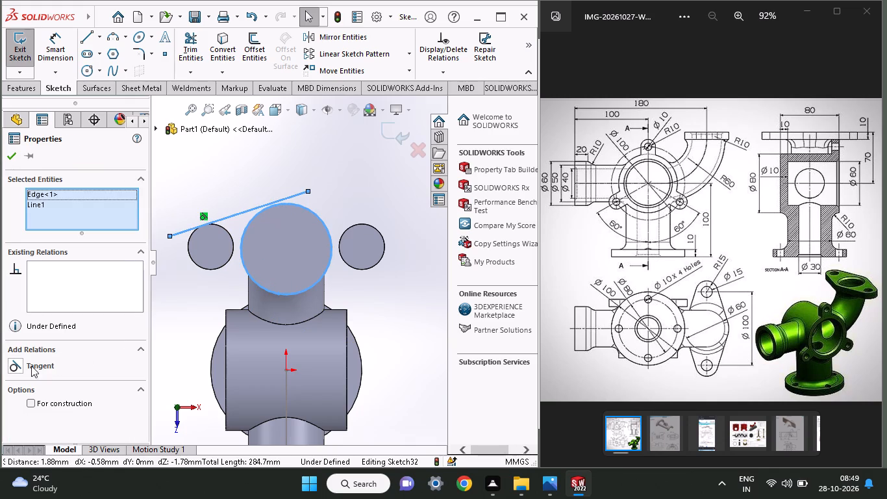
left_click(46, 372)
left_click(17, 163)
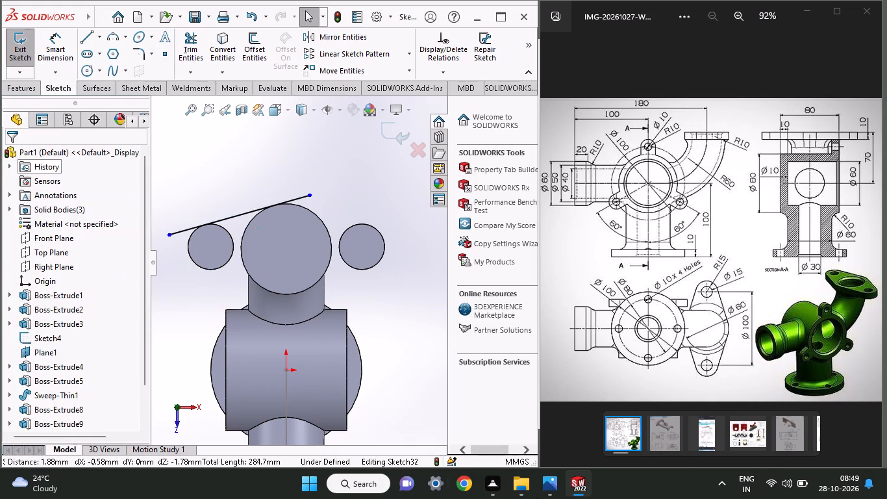
Sketch a second slanted line about 87 mm long past the negative-X side disc and central disc, on the side facing the body.
left_click(84, 31)
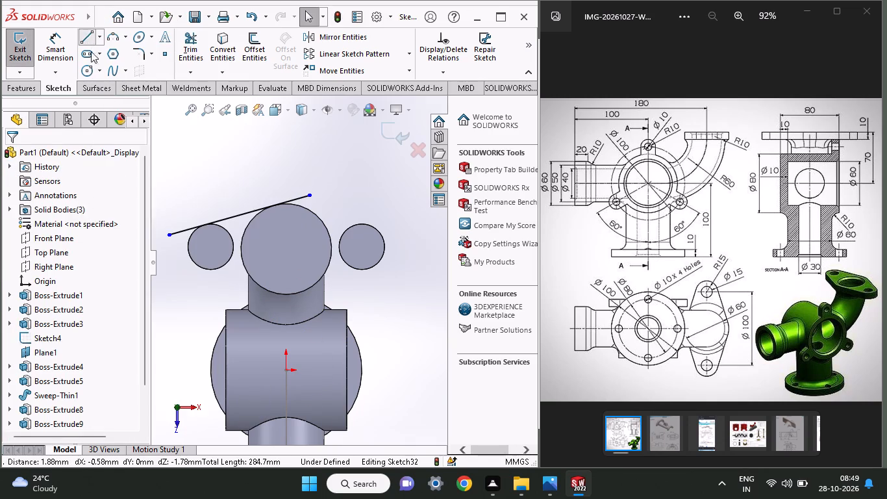
left_click(173, 262)
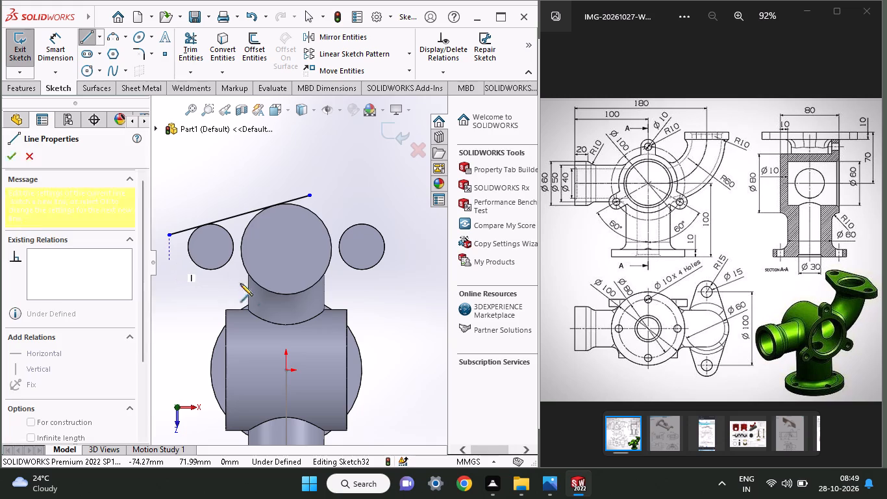
left_click(294, 302)
right_click(360, 175)
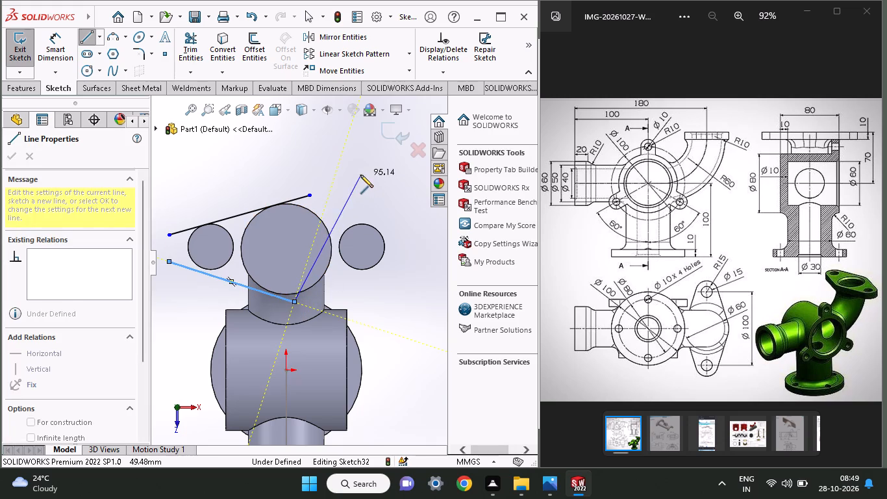
left_click(371, 183)
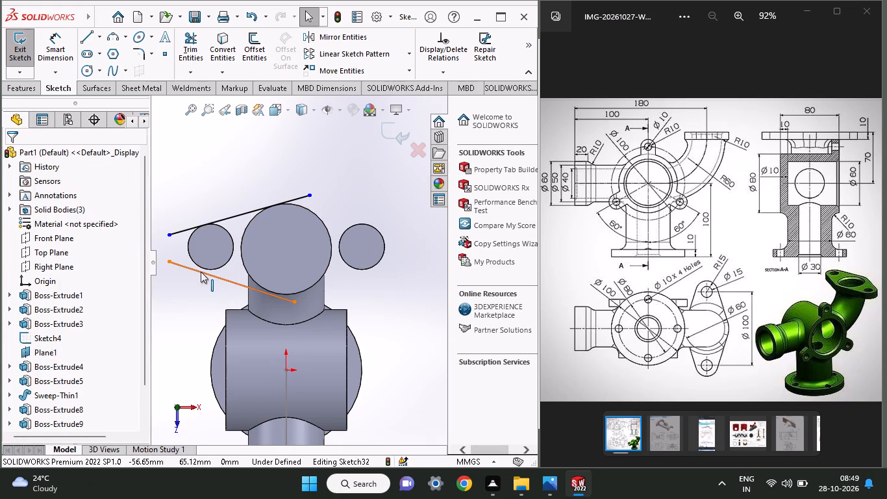
Make the body-side slanted line tangent to the edges of the negative-X side disc and the central disc.
left_click(201, 272, "shift")
left_click(206, 268, "shift")
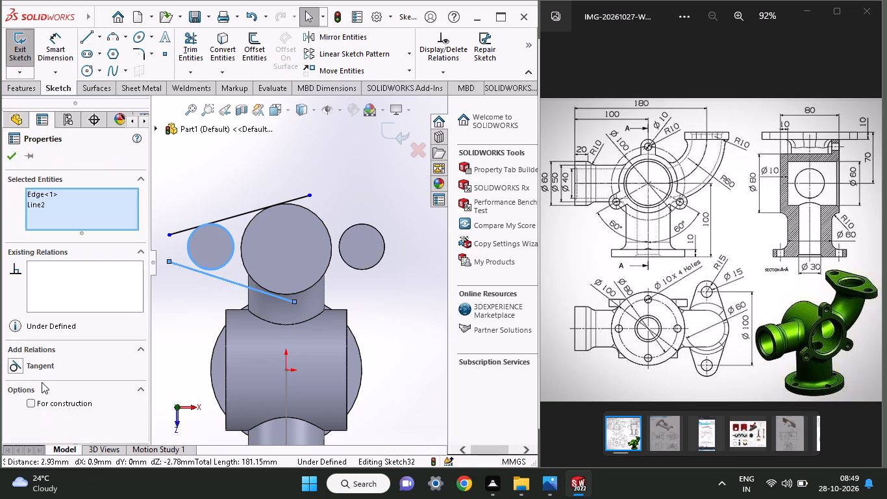
left_click(37, 364)
left_click(10, 154)
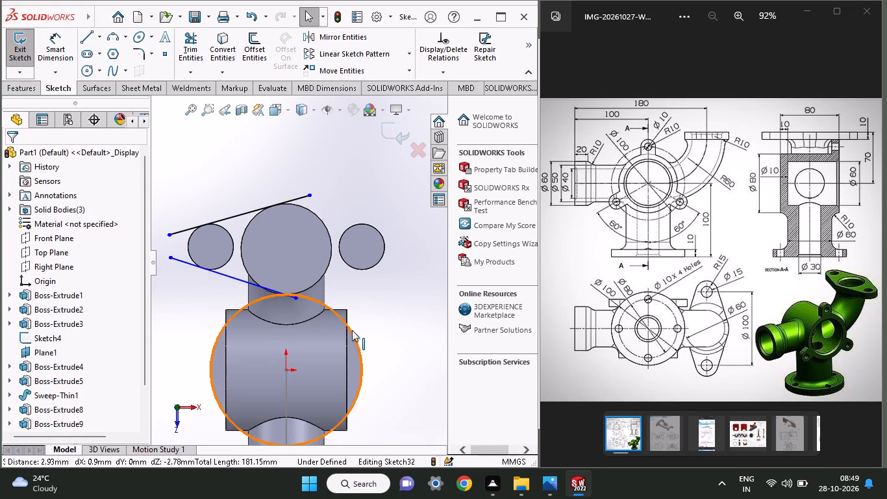
left_click(262, 288, "shift")
left_click(249, 272, "shift")
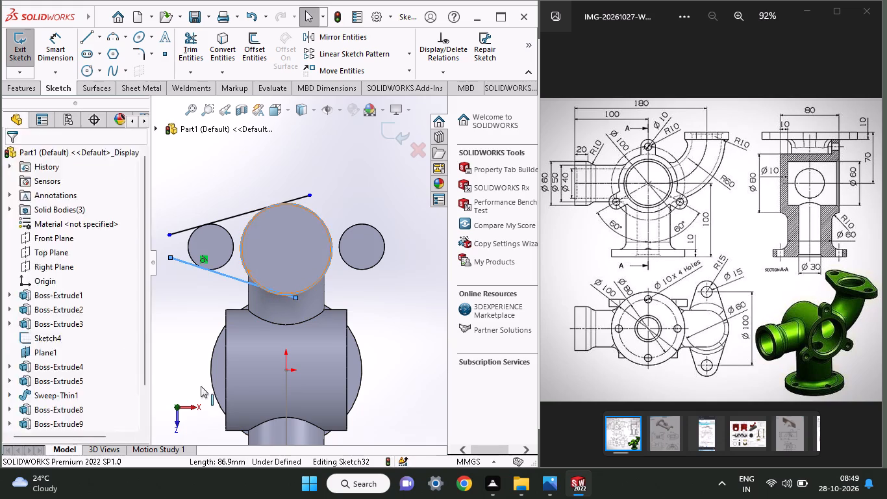
left_click(57, 360)
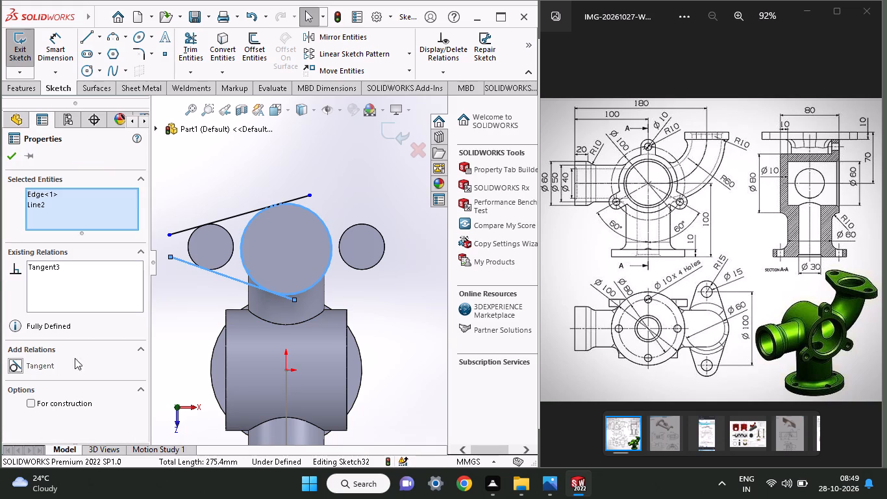
left_click(18, 153)
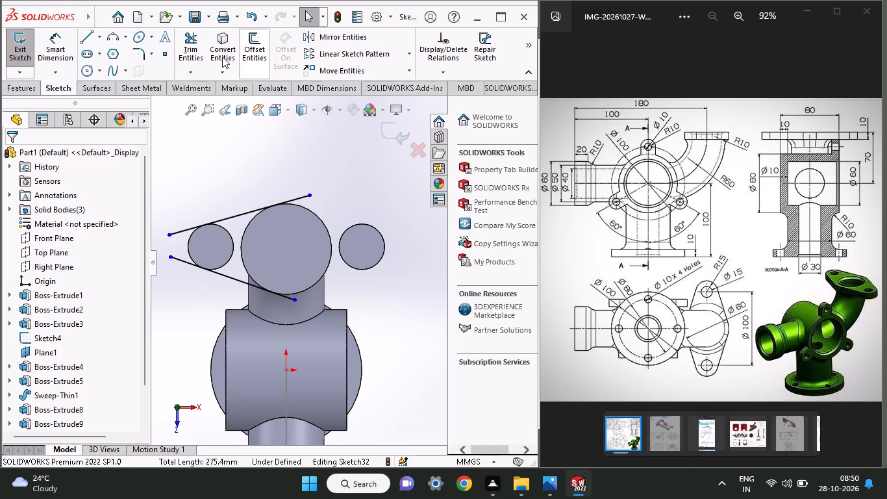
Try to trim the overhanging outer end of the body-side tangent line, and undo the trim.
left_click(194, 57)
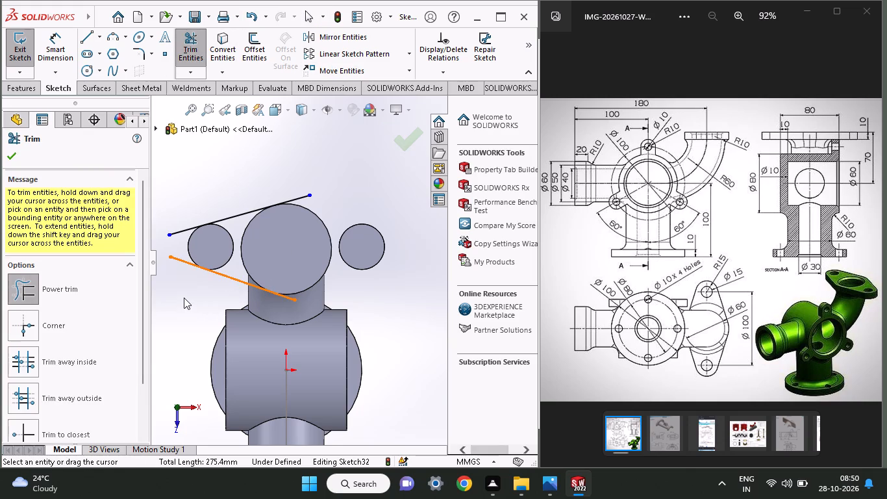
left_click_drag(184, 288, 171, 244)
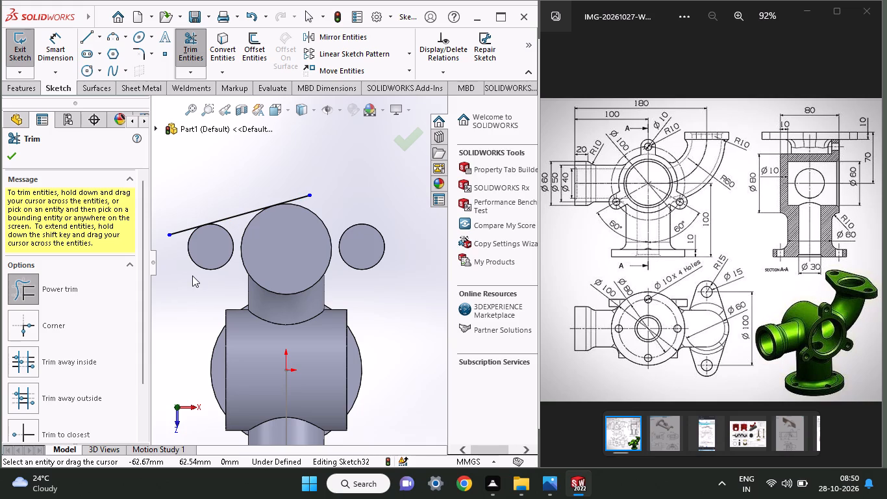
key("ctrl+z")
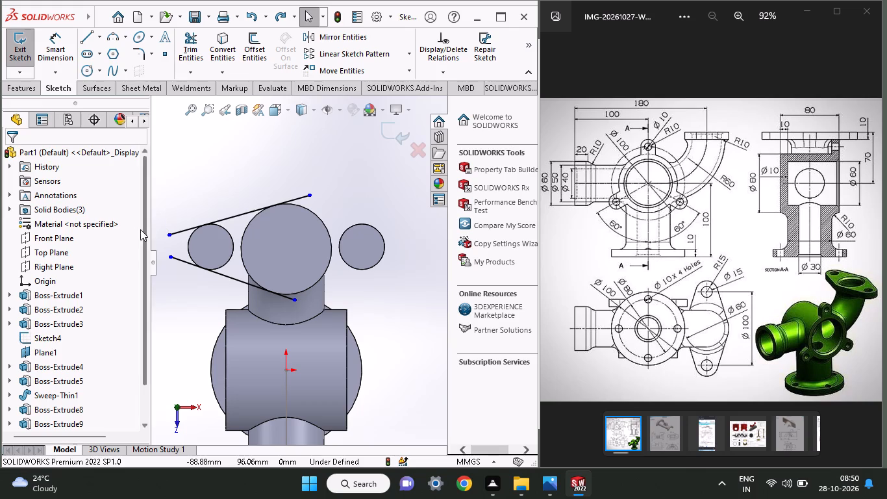
Sketch a circle centred on the negative-X side disc, matching its 30 mm diameter edge.
left_click(88, 73)
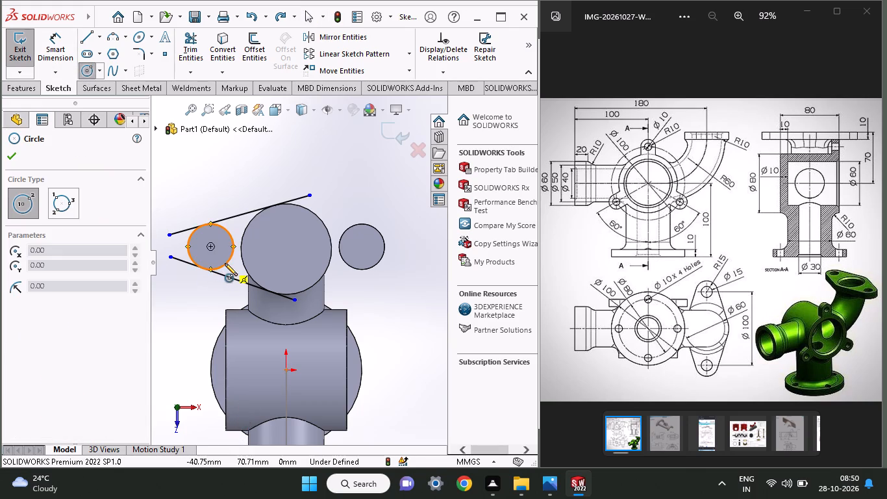
left_click(212, 246)
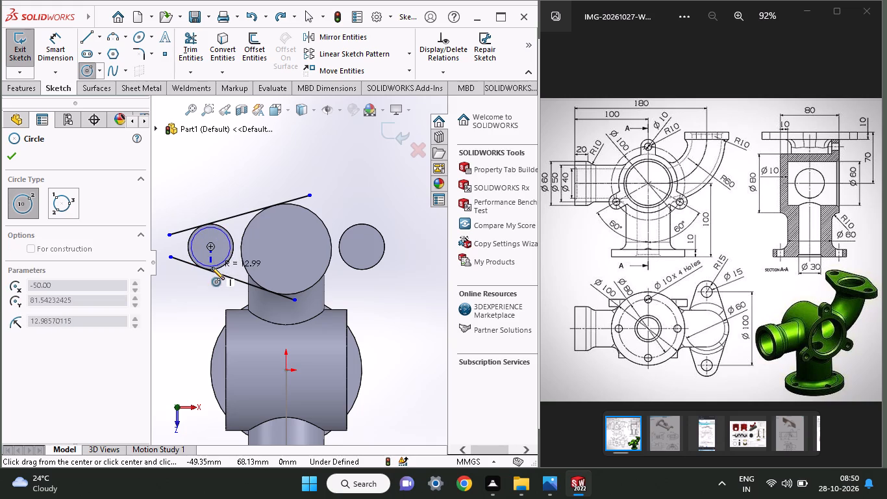
left_click(219, 269)
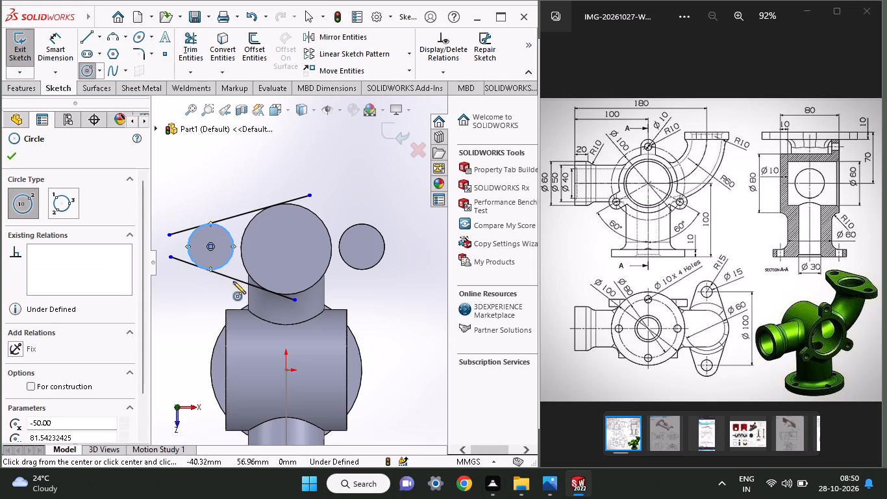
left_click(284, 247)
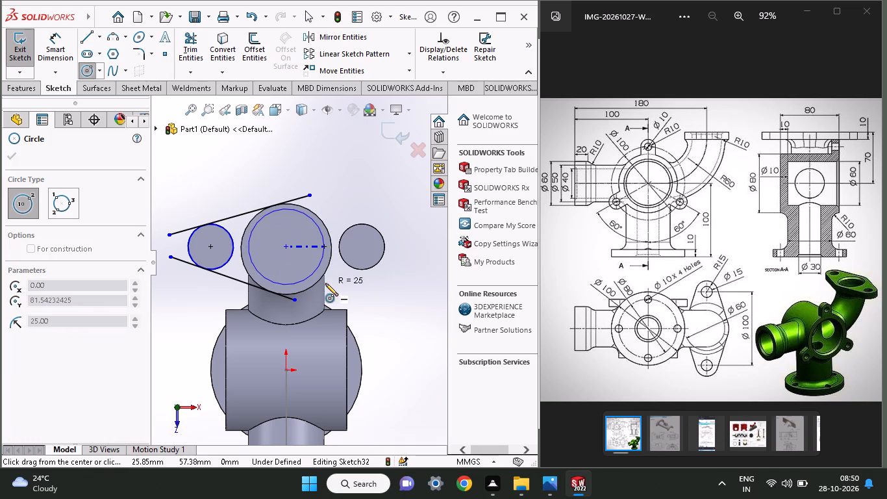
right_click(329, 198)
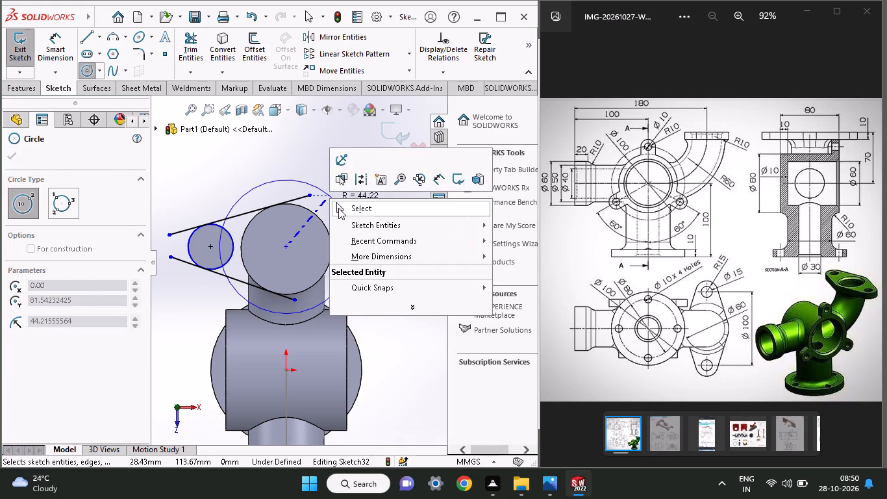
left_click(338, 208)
Sketch a circle centred on the central disc, matching its 60 mm diameter edge.
left_click(86, 68)
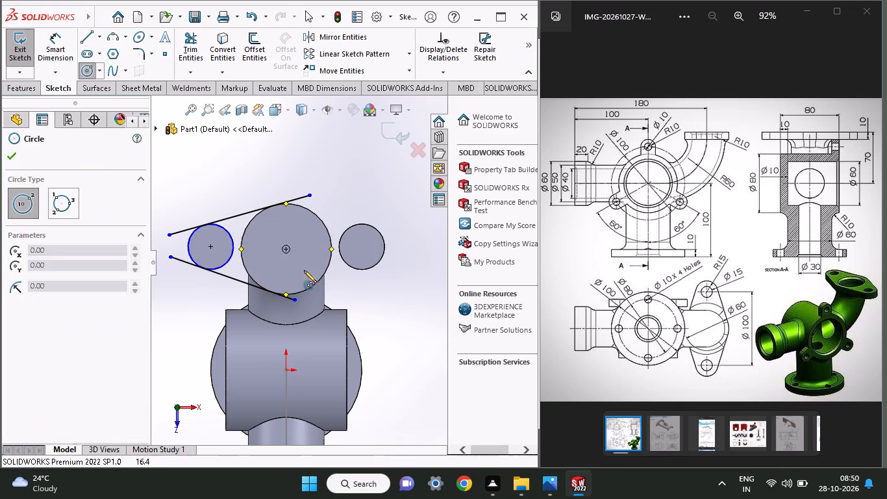
left_click(283, 248)
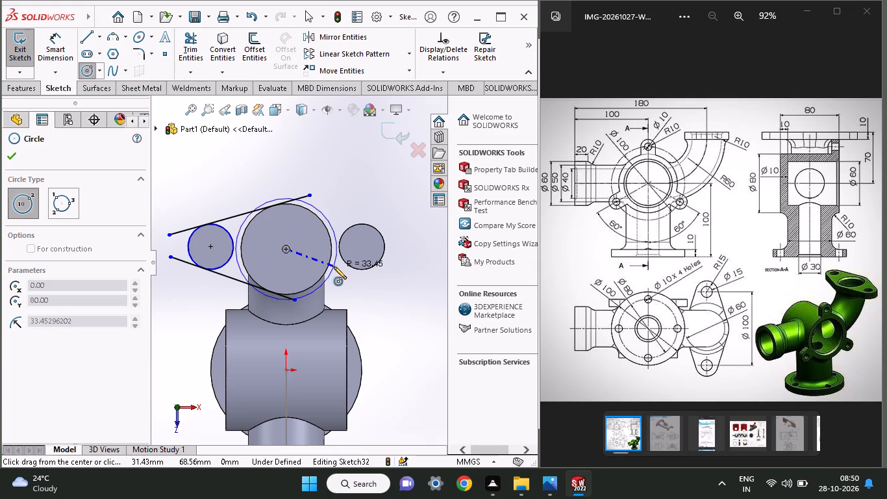
left_click(331, 265)
right_click(342, 279)
left_click(368, 288)
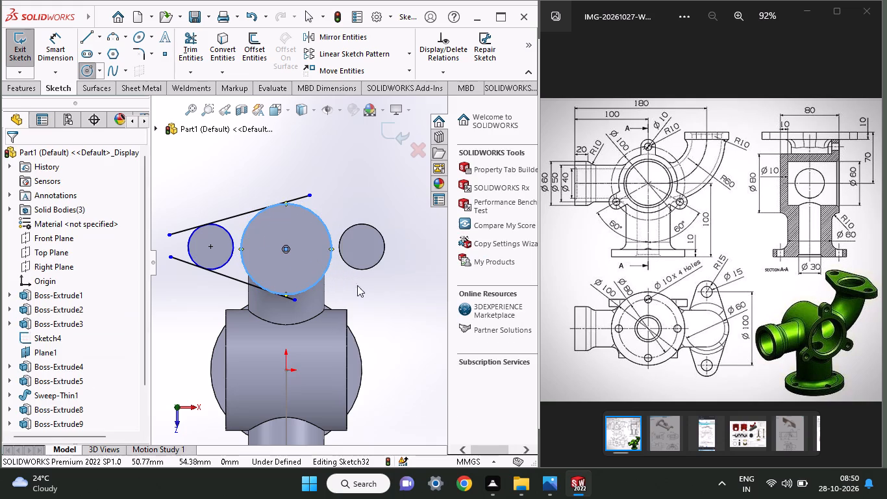
Power-trim both tangent lines' overhanging ends back to their tangent points on the side and central circles.
left_click(185, 40)
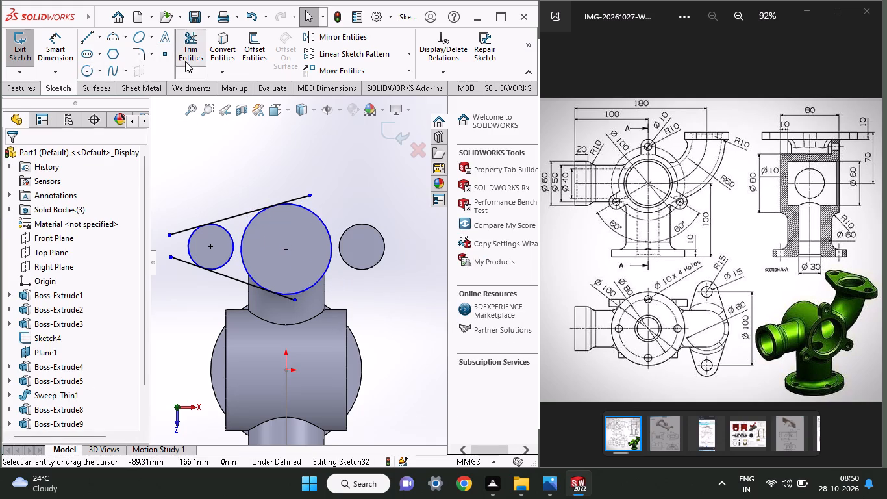
left_click_drag(175, 196, 166, 316)
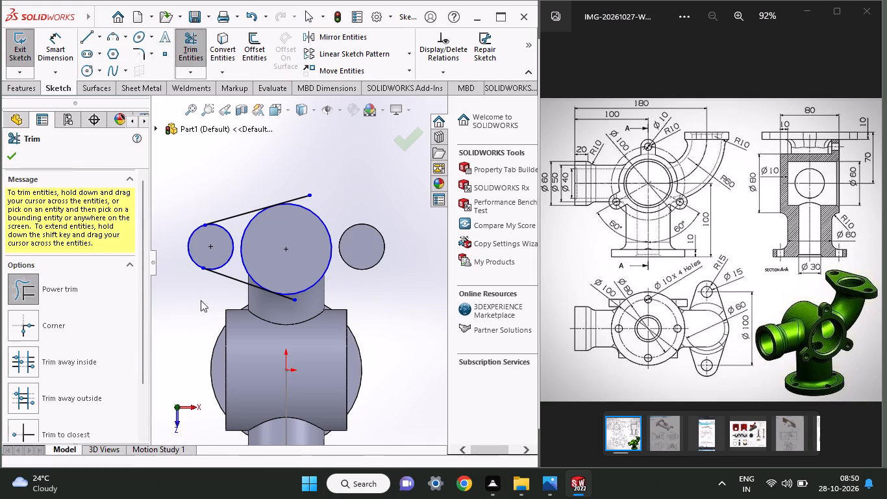
left_click_drag(260, 307, 271, 306)
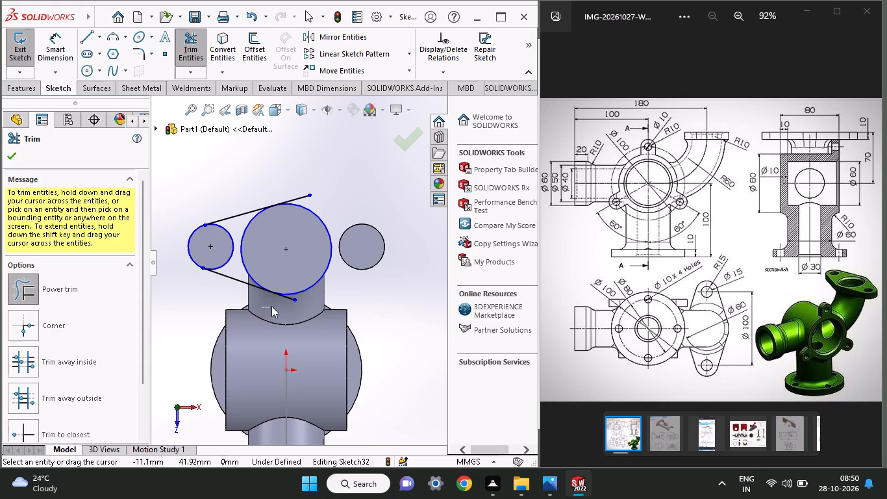
left_click_drag(271, 306, 288, 298)
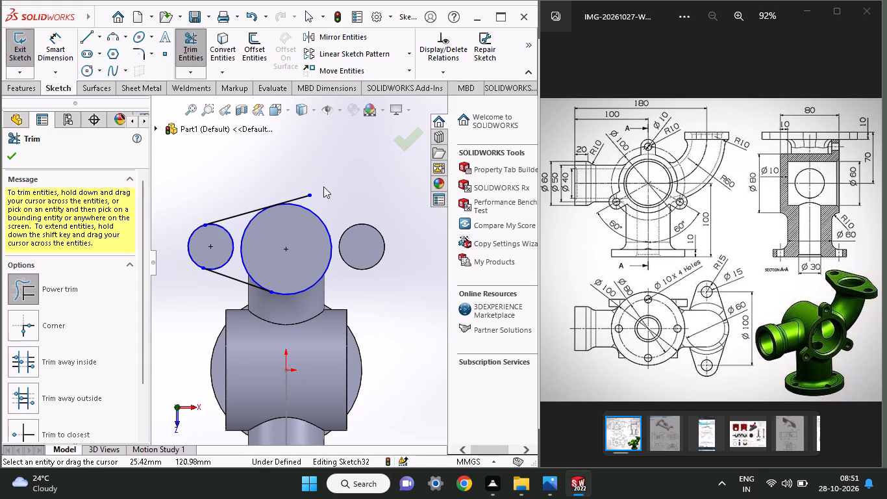
left_click_drag(294, 175, 306, 198)
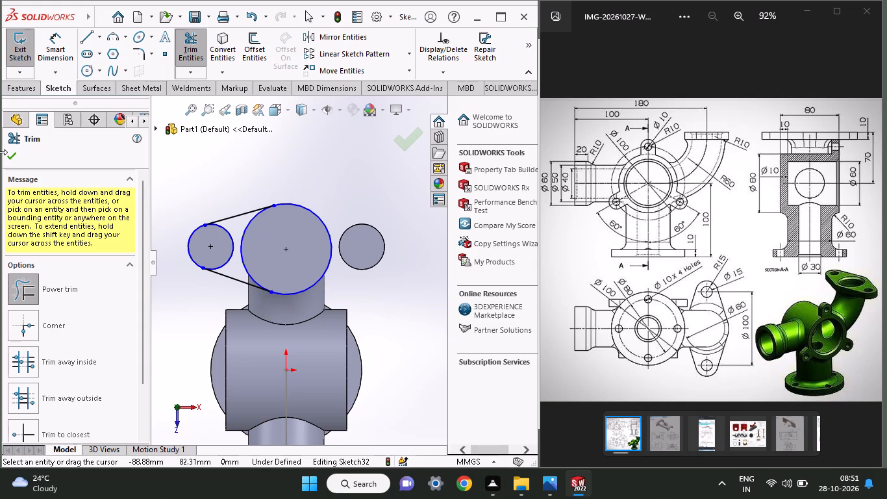
left_click(5, 156)
Extrude the region between the negative-X side circle, central circle and tangent lines 10 mm, reversed into the flange thickness.
left_click(22, 92)
left_click(21, 66)
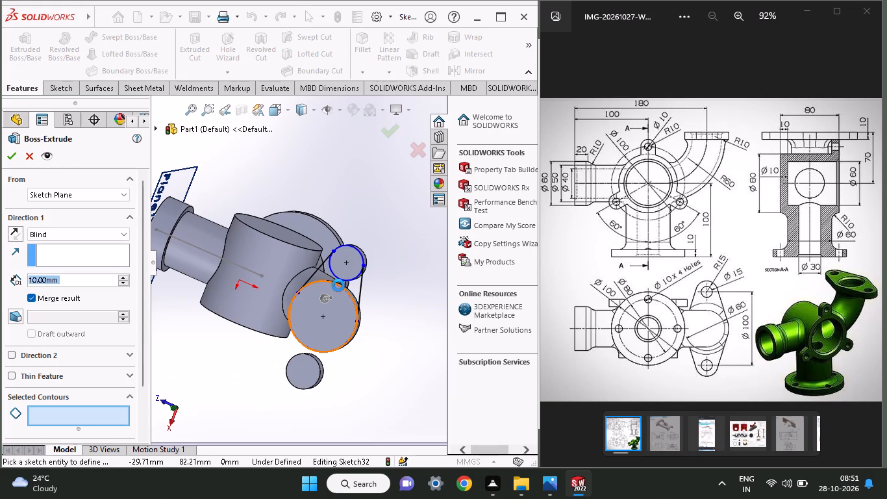
left_click(320, 275)
middle_click_drag(370, 298, 360, 298)
left_click(11, 233)
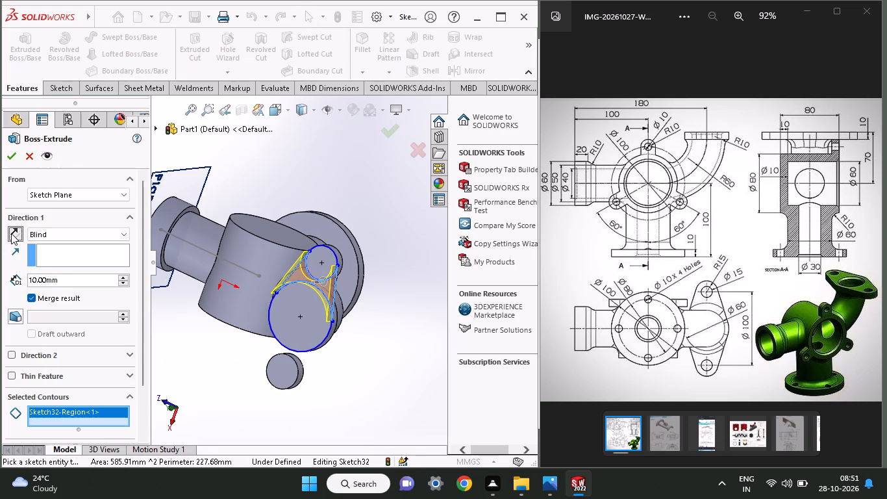
middle_click_drag(334, 355, 278, 377)
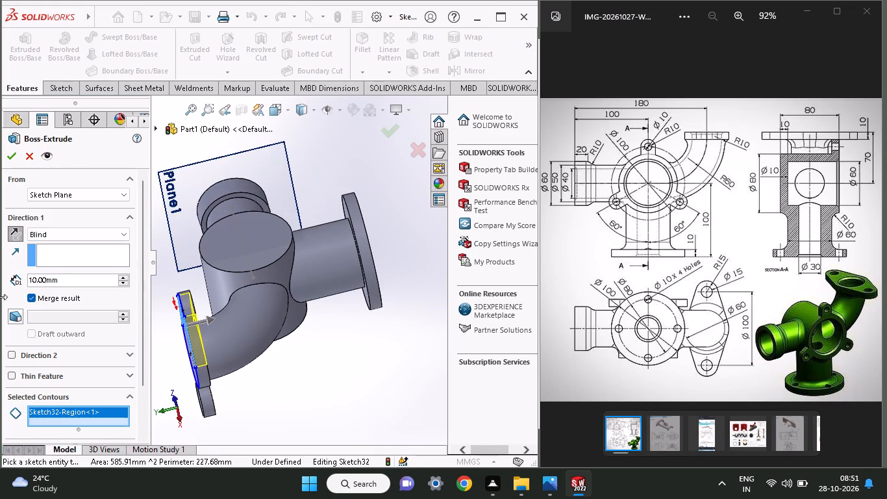
left_click(9, 151)
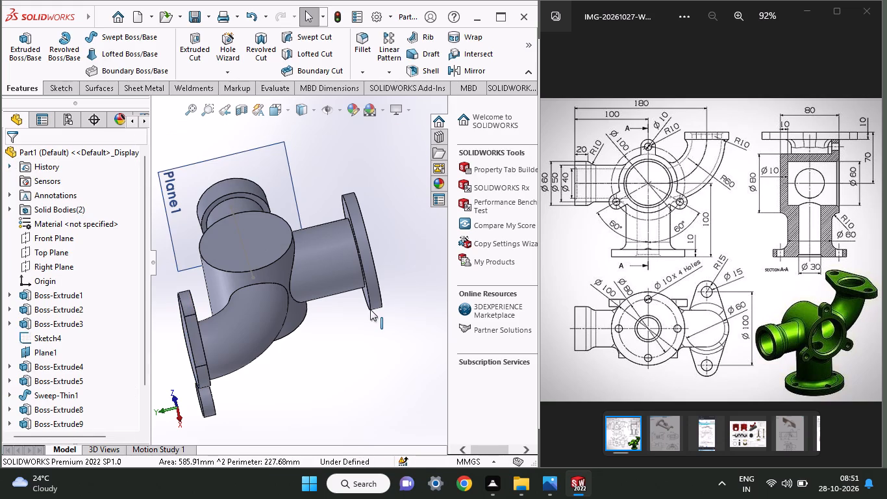
Start a sketch on the elbow flange's outer face and draw a circle matching the central disc's 60 mm diameter edge.
middle_click_drag(327, 390, 361, 448)
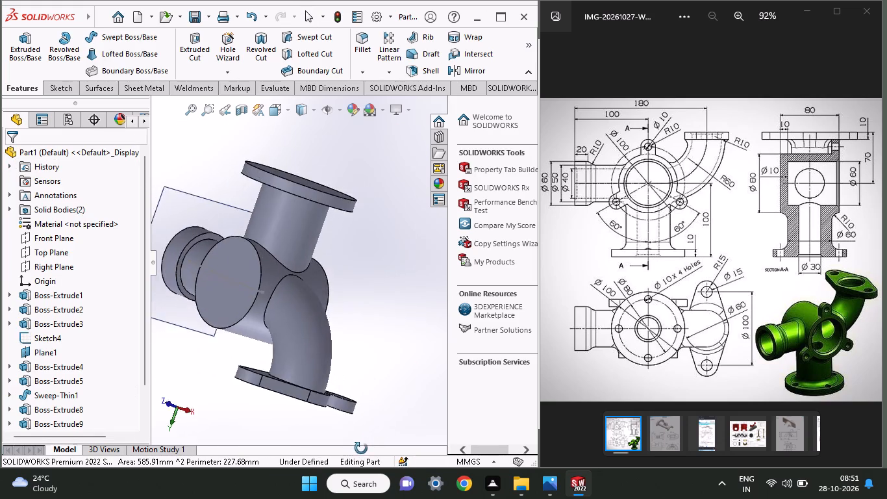
middle_click_drag(361, 448, 338, 333)
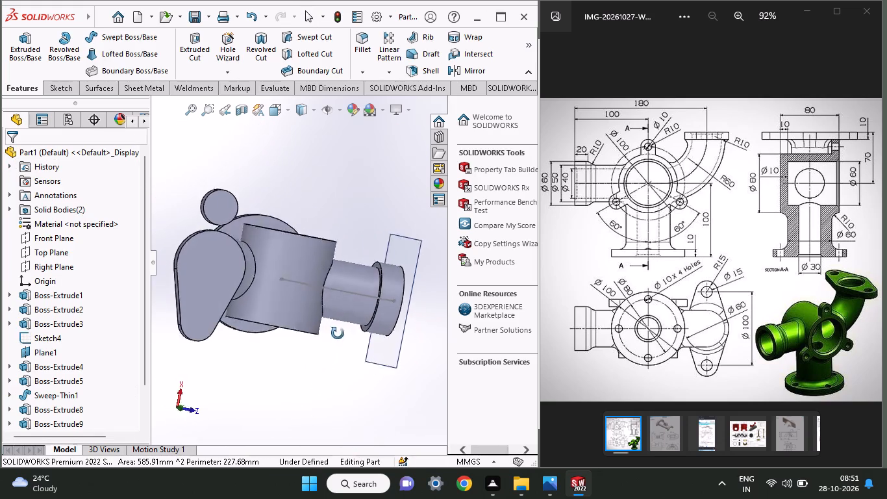
middle_click_drag(338, 333, 318, 366)
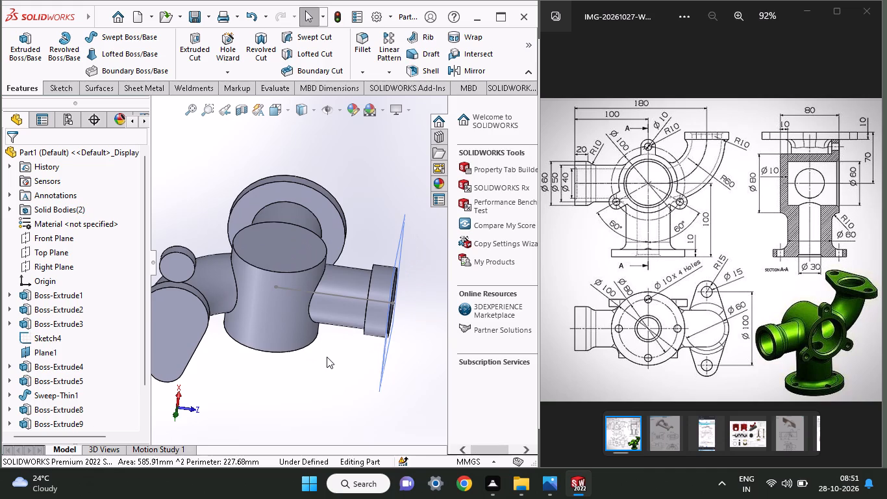
middle_click_drag(303, 332, 315, 324)
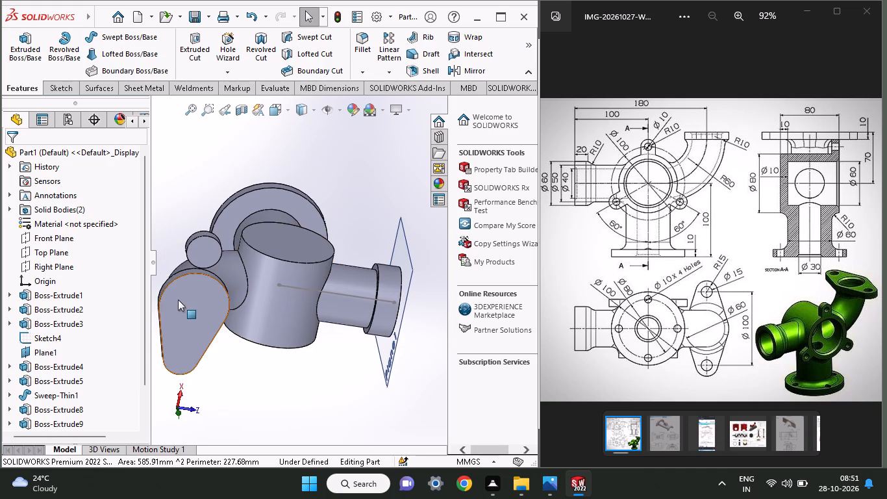
left_click(178, 300)
left_click(232, 263)
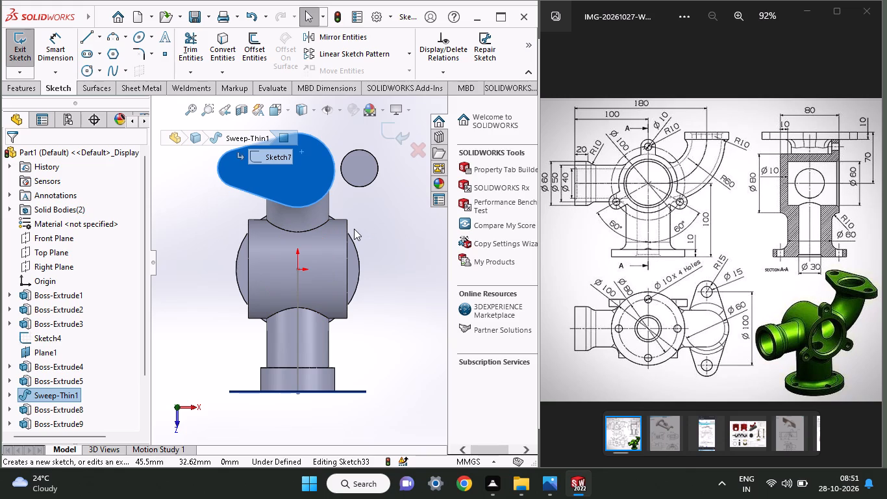
scroll(354, 229, "up", 2)
scroll(332, 173, "down", 4, "ctrl")
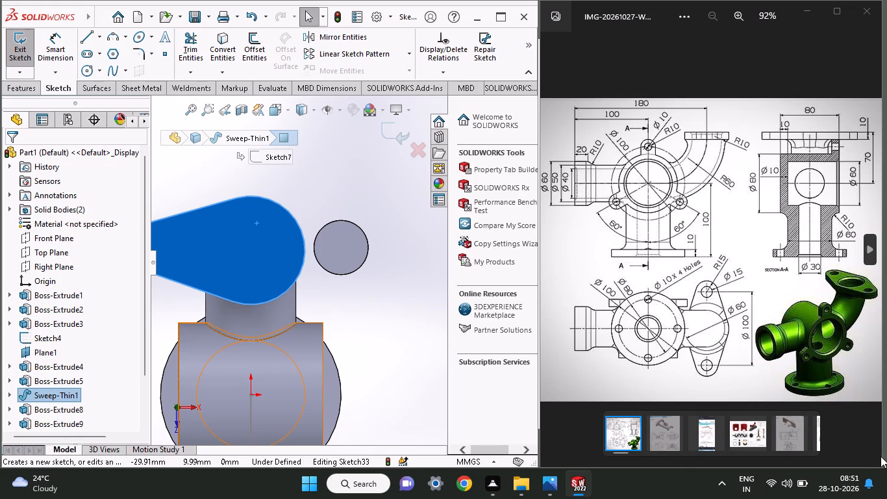
left_click(88, 68)
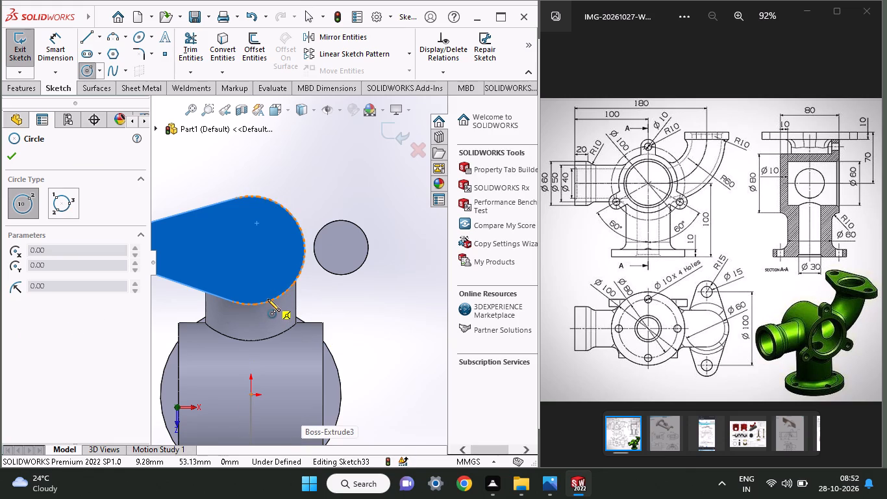
left_click(250, 251)
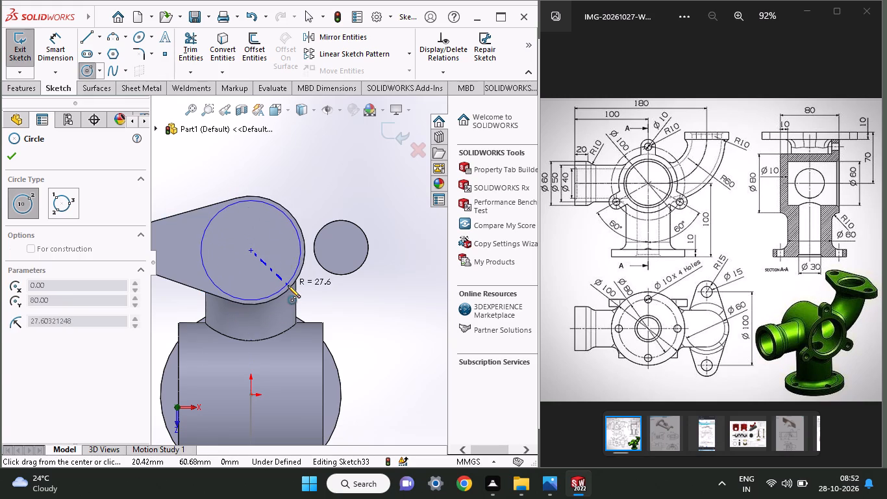
left_click(288, 285)
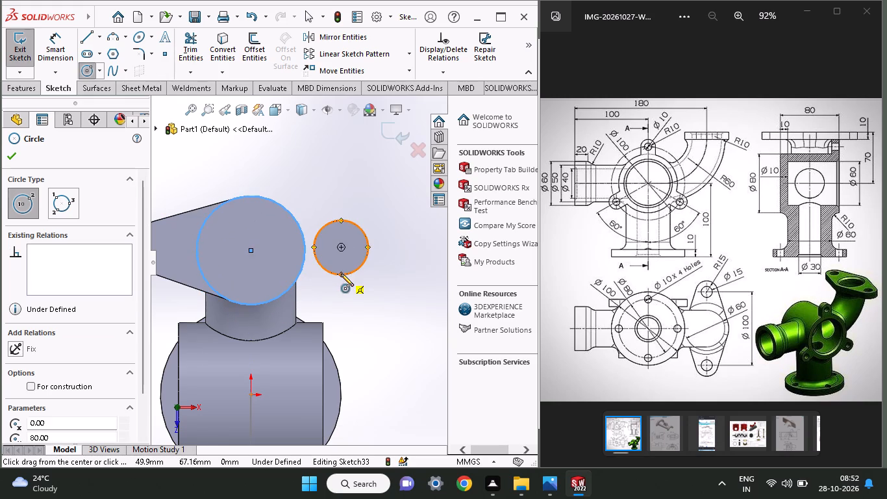
Sketch a circle centred on the positive-X side disc, matching its 30 mm diameter edge.
left_click(340, 247)
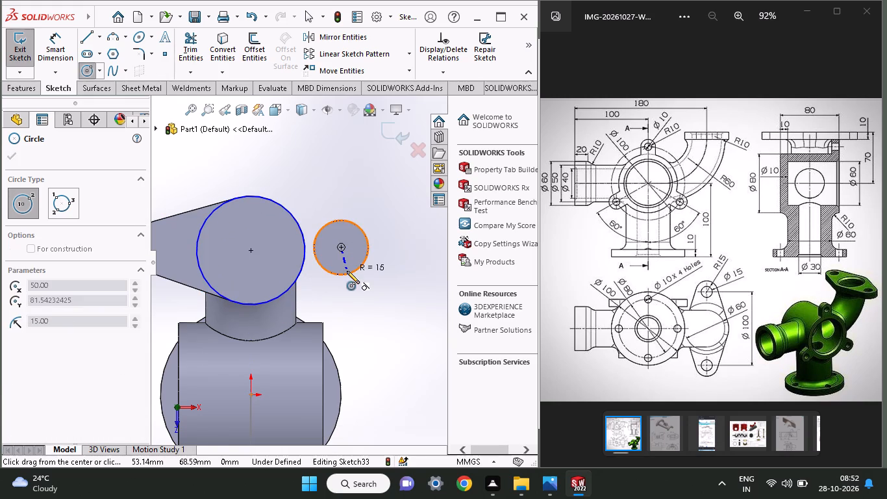
left_click(347, 271)
right_click(344, 186)
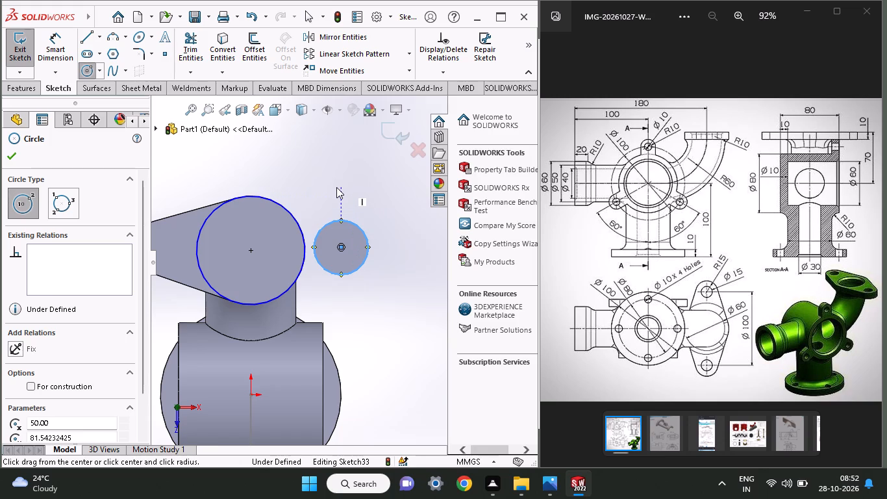
left_click(349, 194)
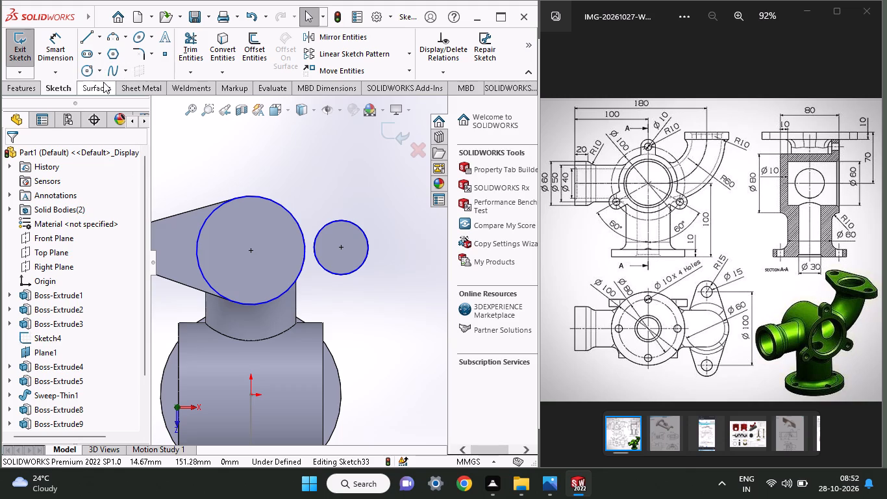
Sketch two slanted lines flanking both circles, about 108 mm long on the outer side and about 121 mm on the body side.
left_click(89, 38)
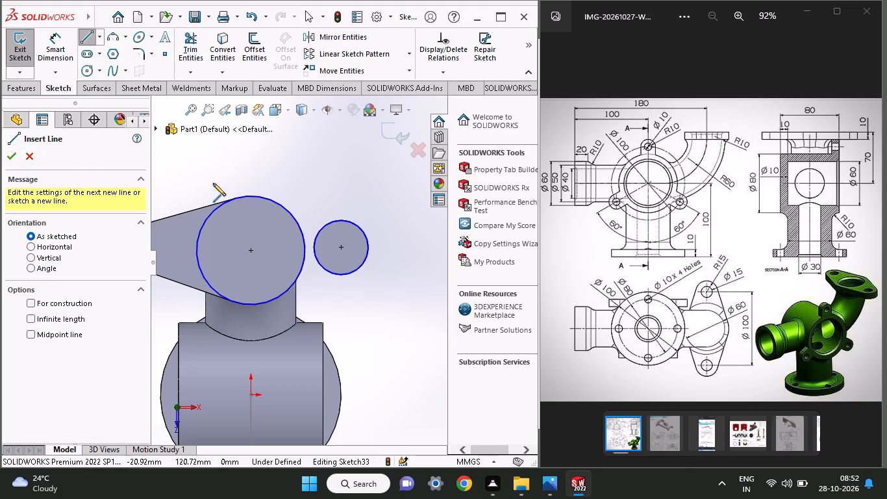
left_click(193, 177)
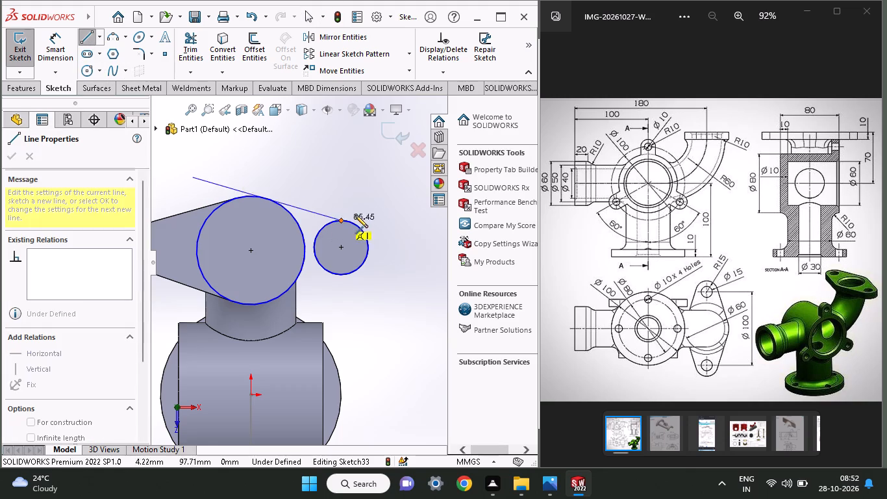
left_click(384, 220)
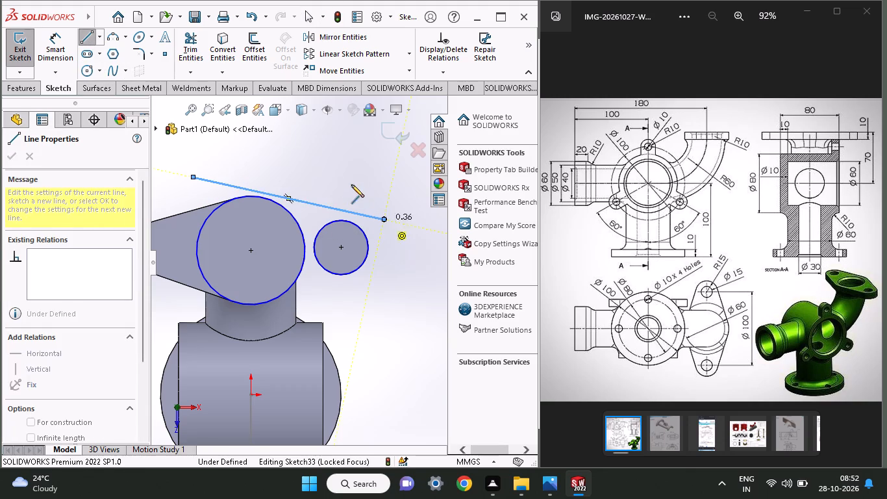
right_click(350, 183)
left_click(355, 191)
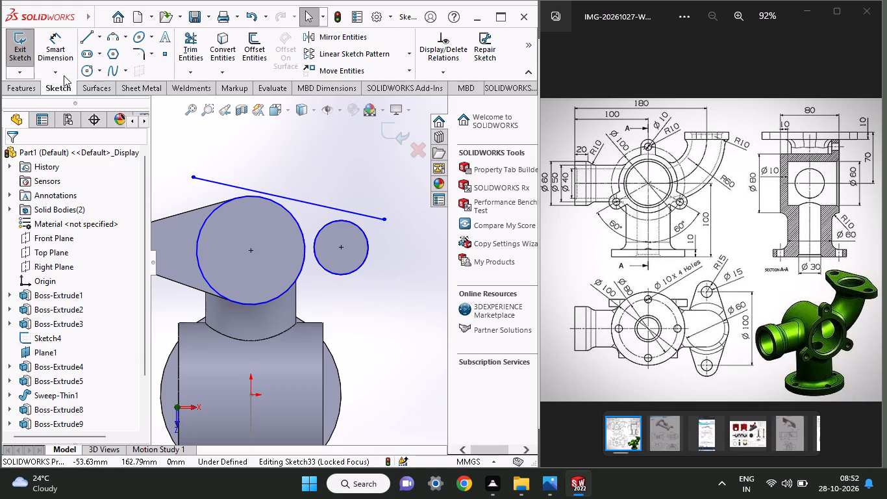
left_click(87, 39)
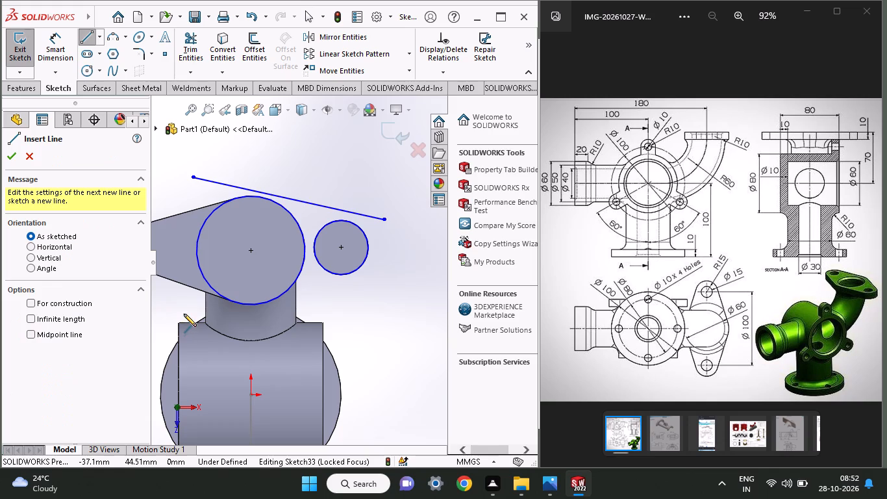
left_click(184, 314)
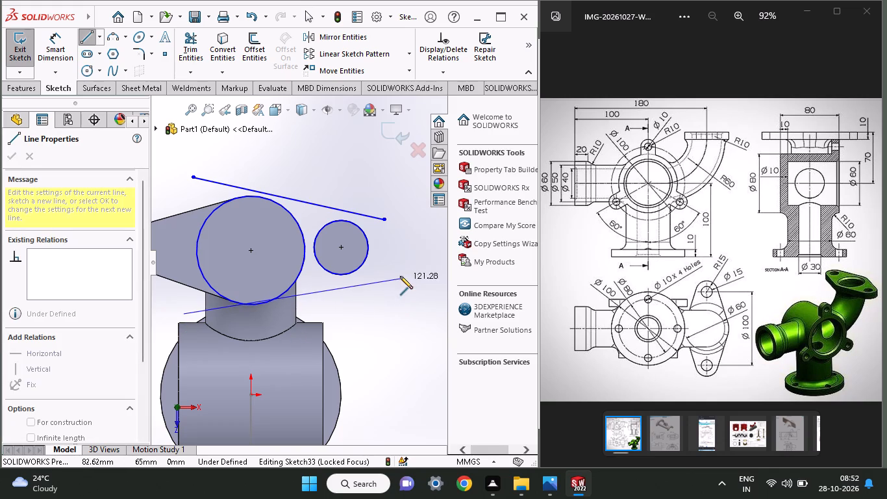
left_click(400, 274)
right_click(394, 305)
left_click(399, 313)
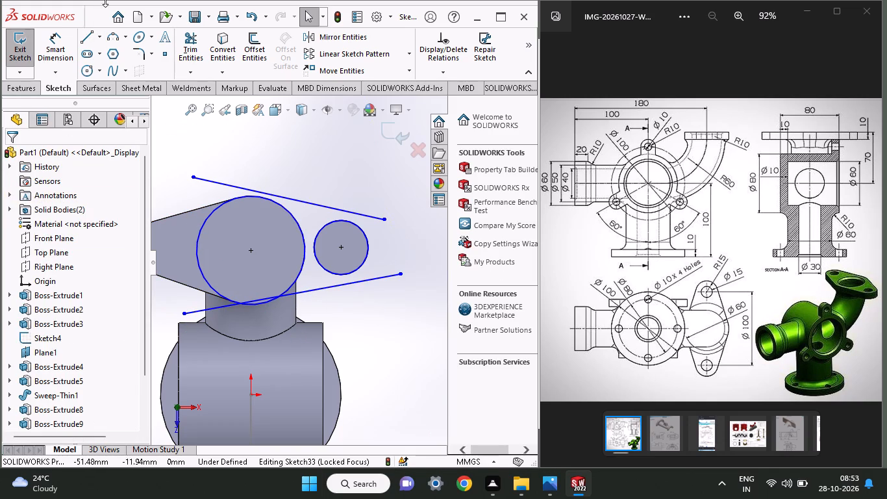
Dimension the central circle's diameter as 60 mm and the positive-X side circle's diameter as 30 mm.
left_click(58, 46)
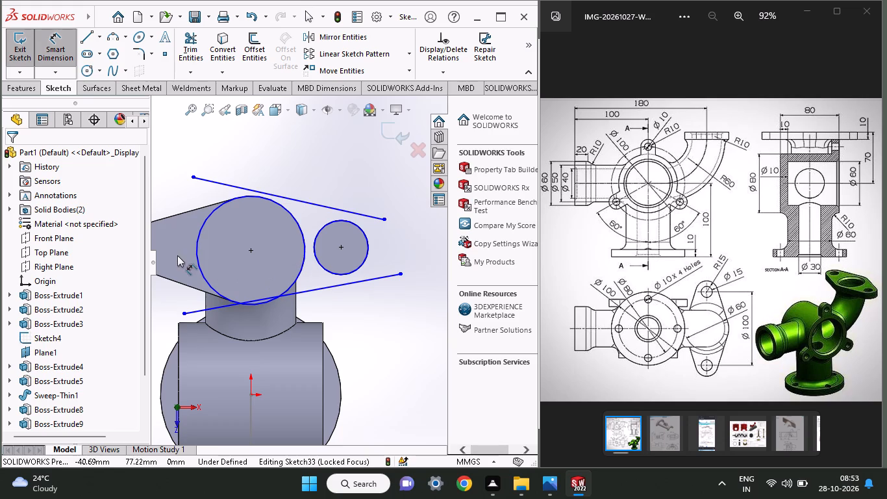
left_click(194, 262)
left_click(229, 253)
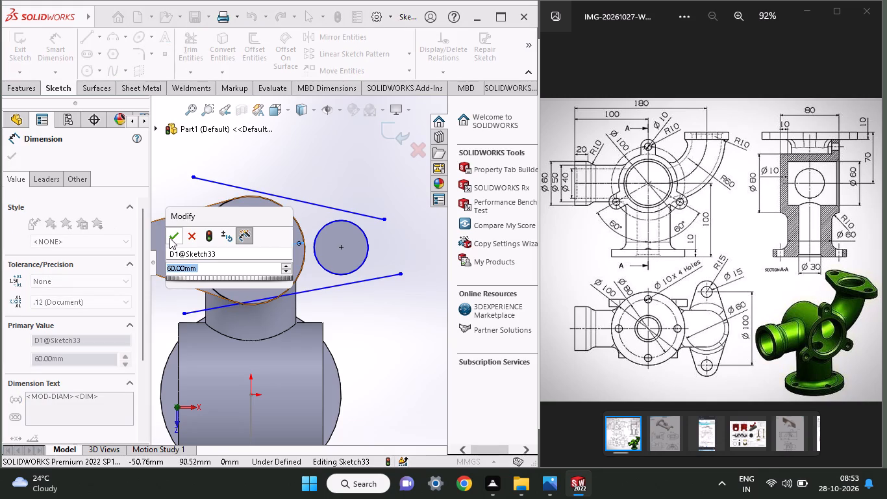
left_click(170, 238)
left_click(352, 273)
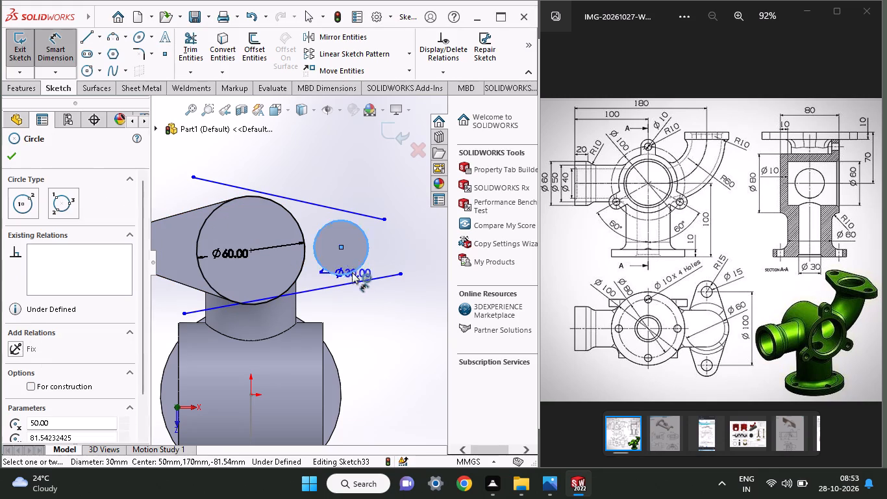
left_click(349, 259)
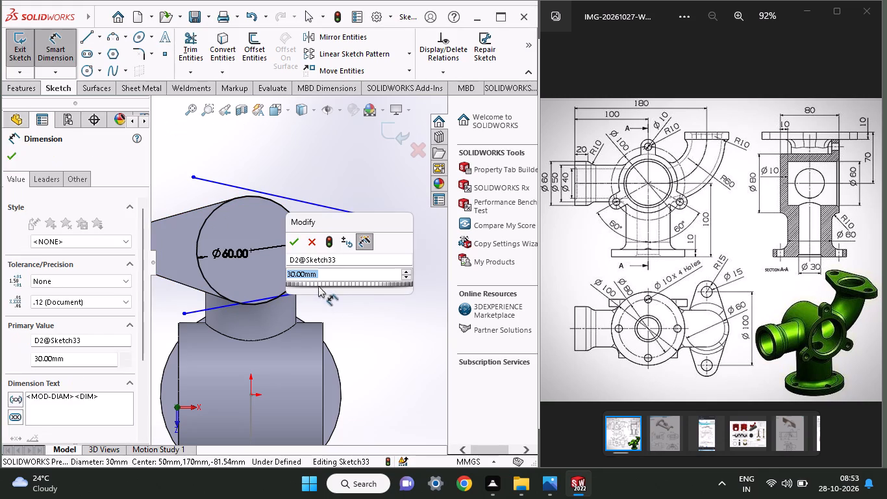
left_click(294, 243)
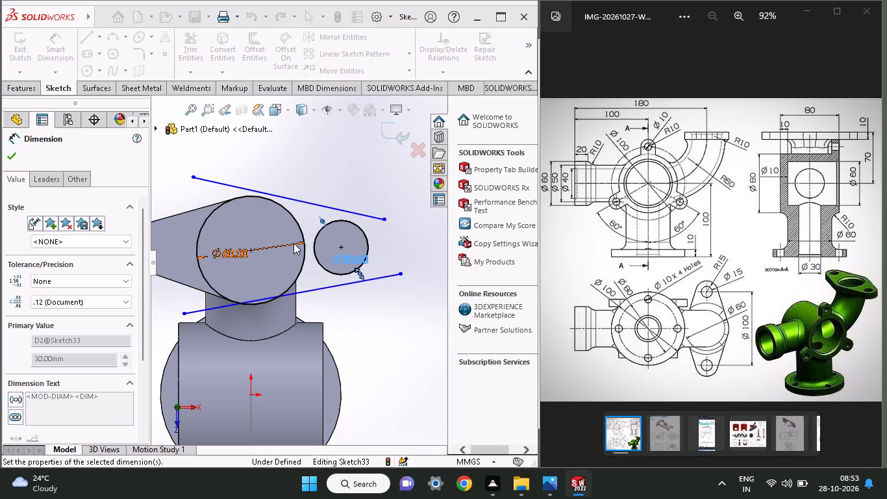
left_click(19, 161)
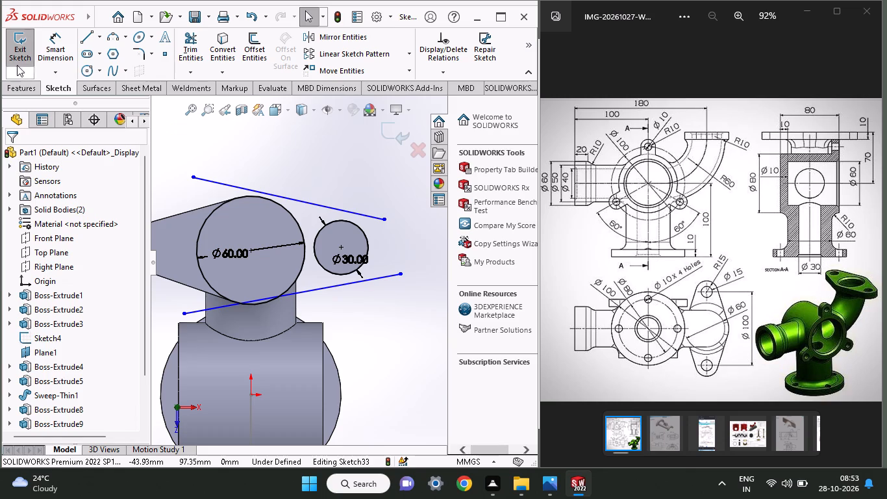
Make the outer-side line tangent to both the 60 mm central circle and the 30 mm side circle.
left_click(216, 185, "shift")
left_click(213, 216, "shift")
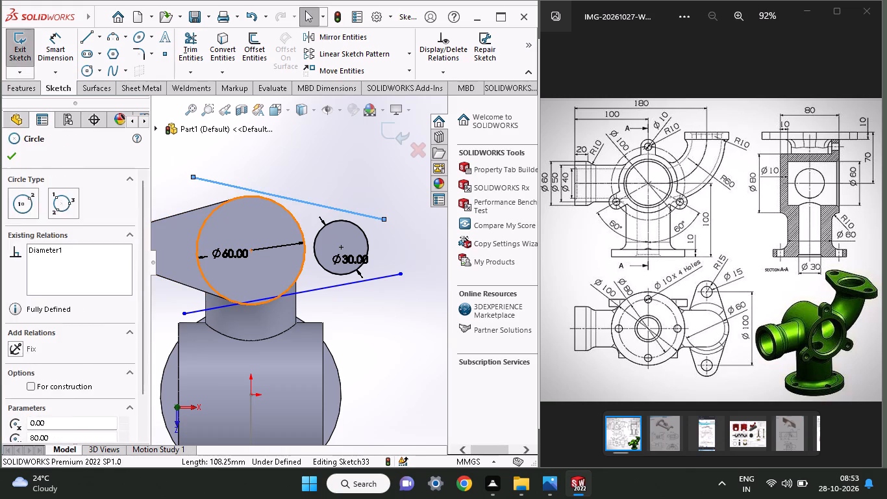
left_click(40, 369)
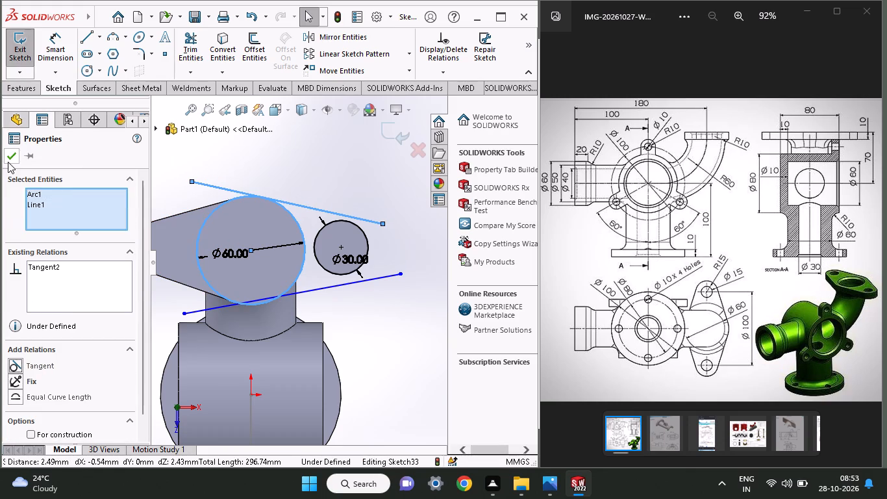
left_click(8, 162)
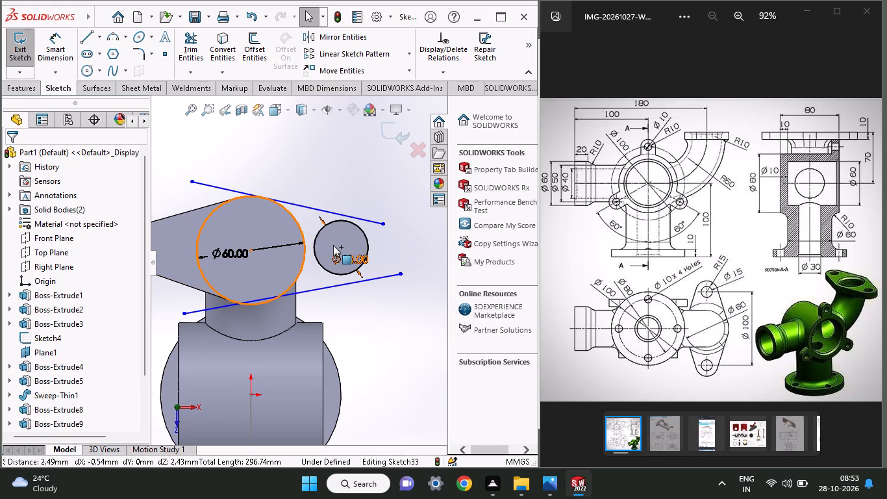
left_click(323, 231, "shift")
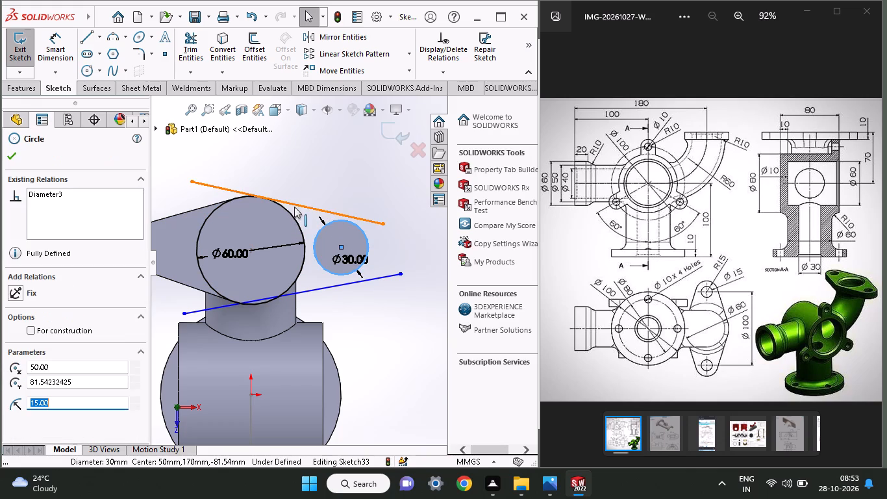
left_click(299, 205, "shift")
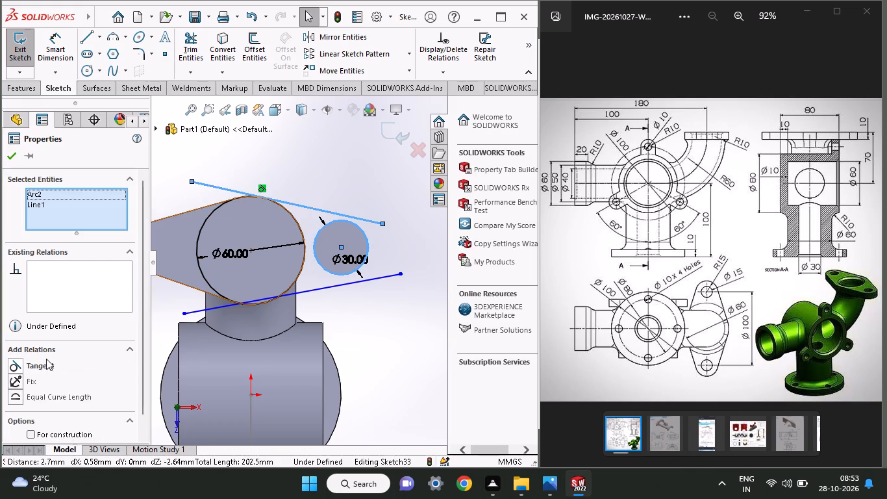
left_click(42, 363)
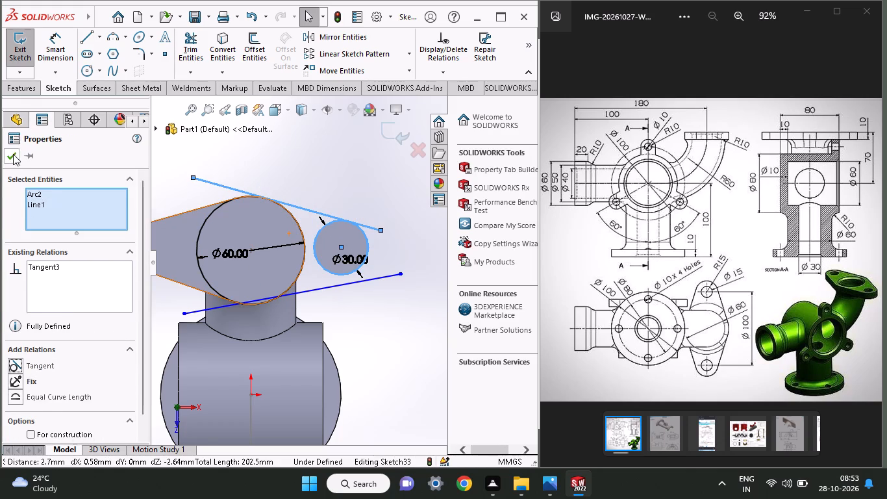
Make the body-side slanted line tangent to both the 60 mm central circle and the 30 mm side circle.
left_click(13, 154)
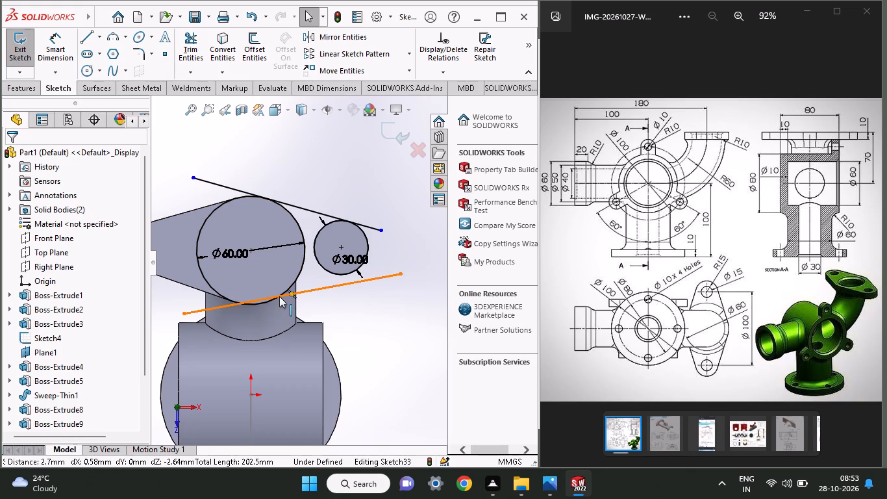
left_click(281, 296)
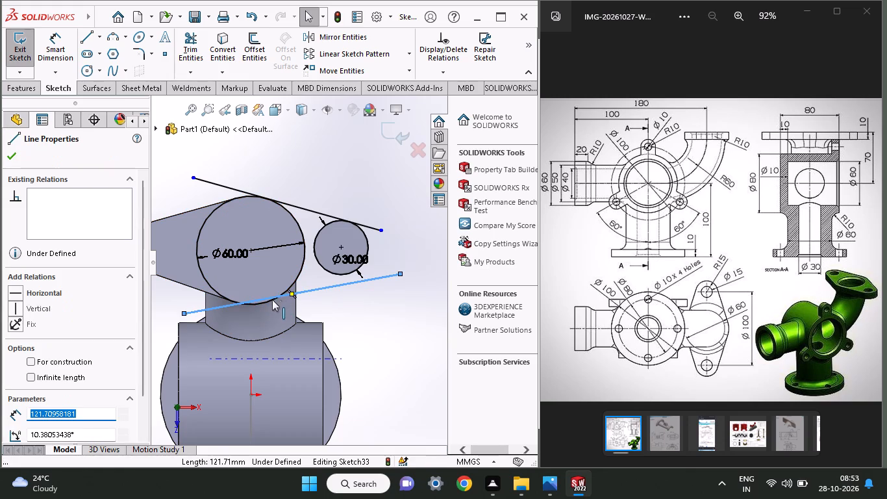
left_click(270, 303, "shift")
left_click(57, 366)
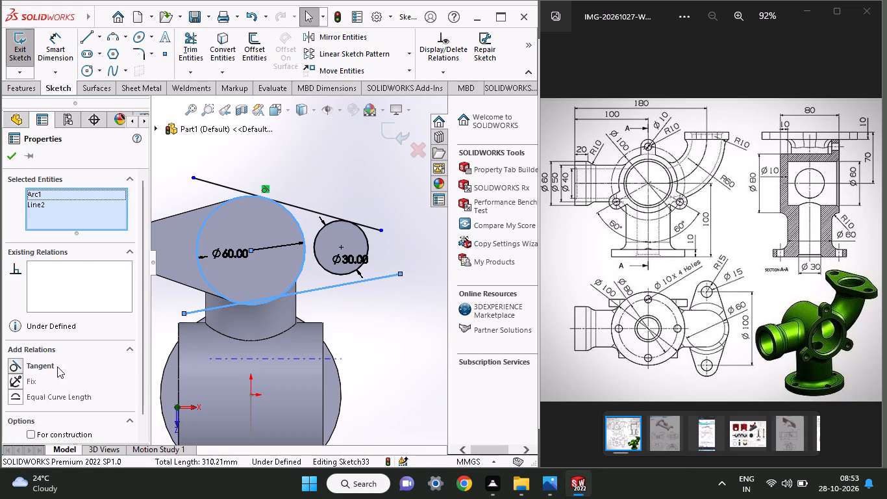
left_click(18, 159)
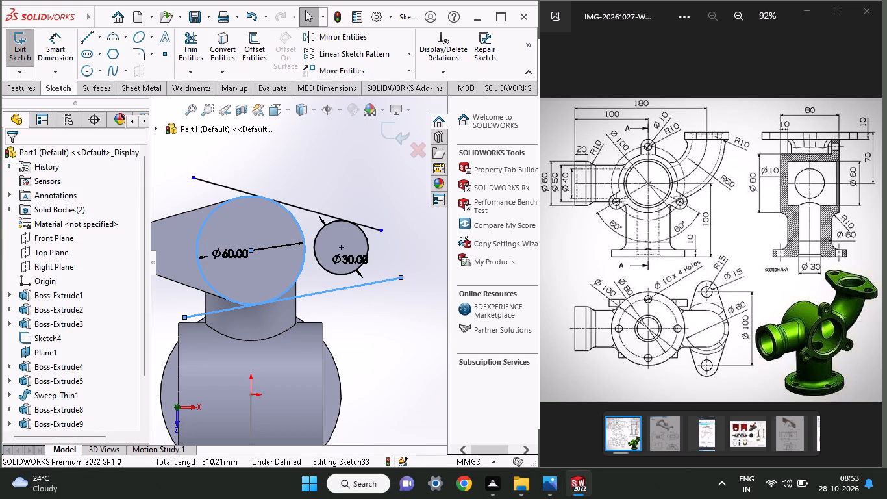
left_click(381, 285, "shift")
left_click(344, 272, "shift")
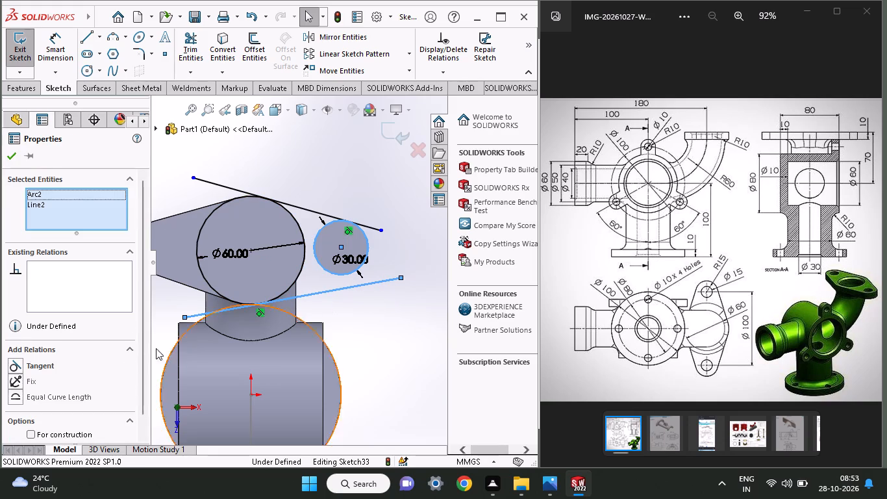
left_click(51, 368)
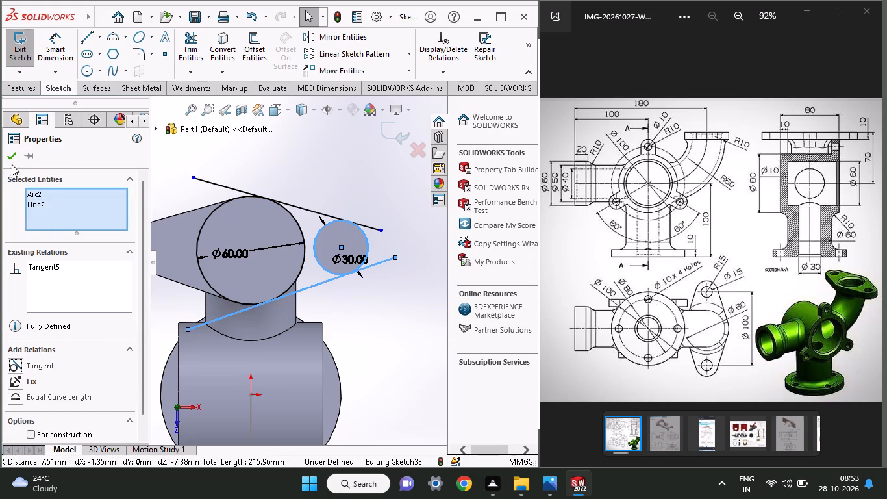
left_click(10, 157)
Trim the overhanging ends of both tangent lines back to their tangent points on the two circles.
left_click(194, 55)
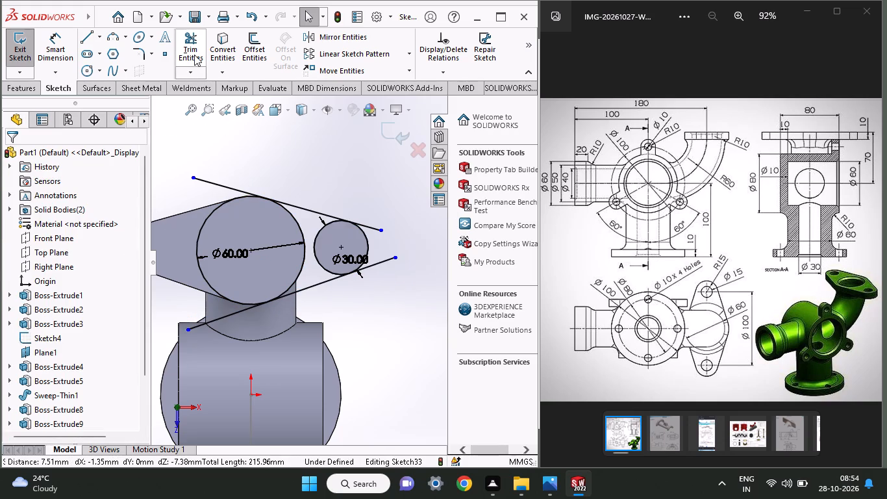
left_click_drag(225, 366, 189, 307)
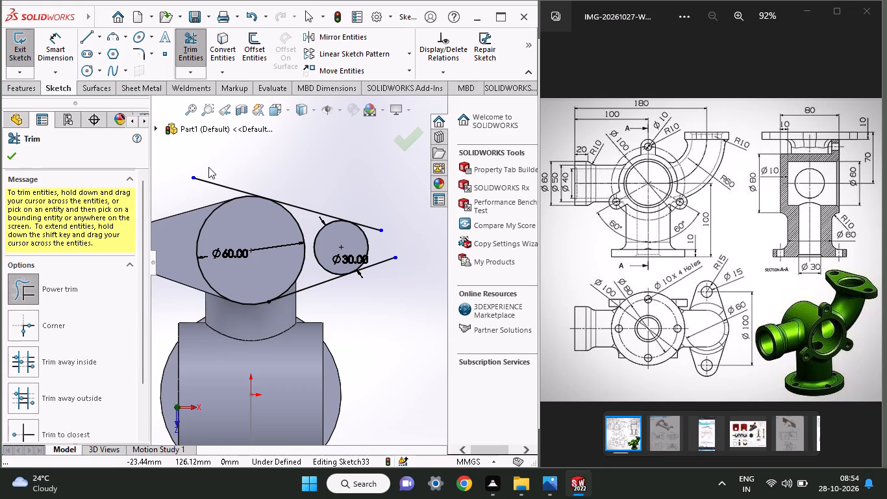
left_click_drag(208, 167, 193, 203)
left_click_drag(356, 170, 388, 279)
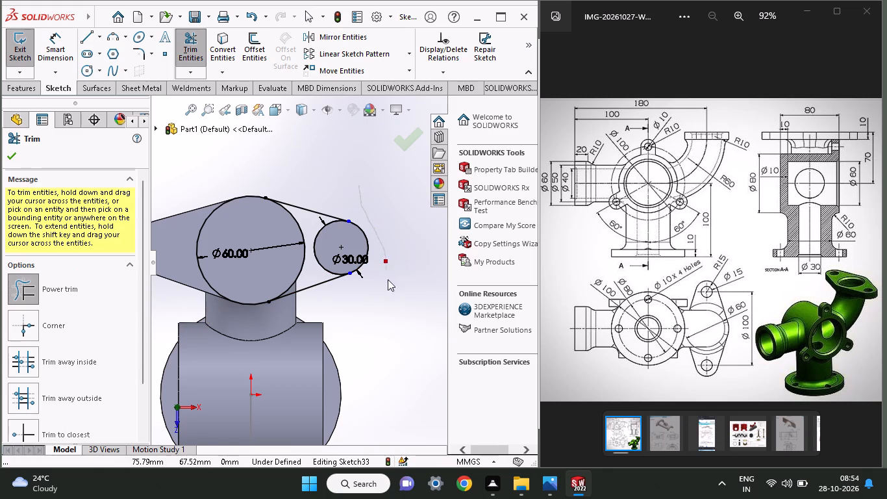
left_click_drag(388, 279, 388, 287)
left_click(11, 163)
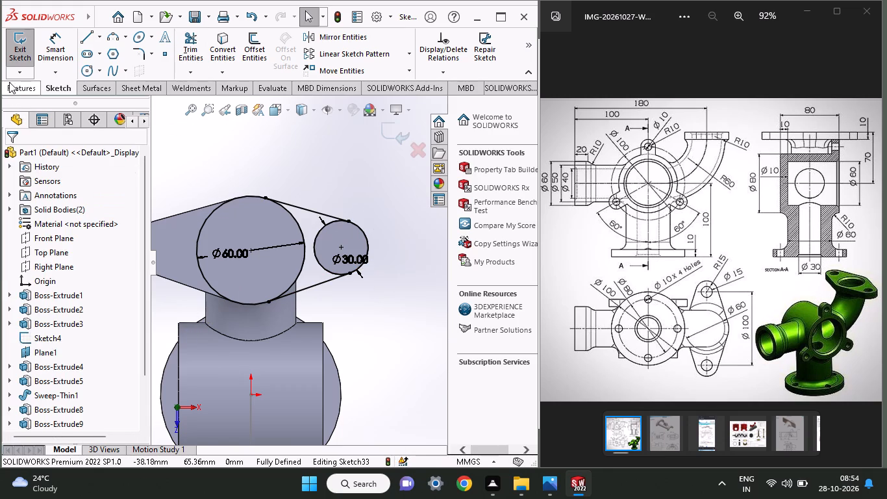
Extrude both circle regions and the web between them 10 mm blind in the reversed direction, merged with the body.
left_click(11, 91)
left_click(21, 65)
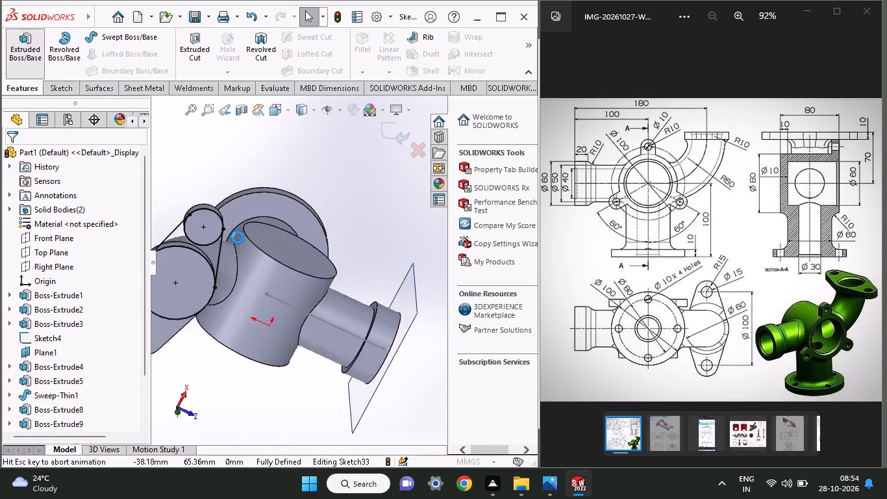
left_click(212, 294)
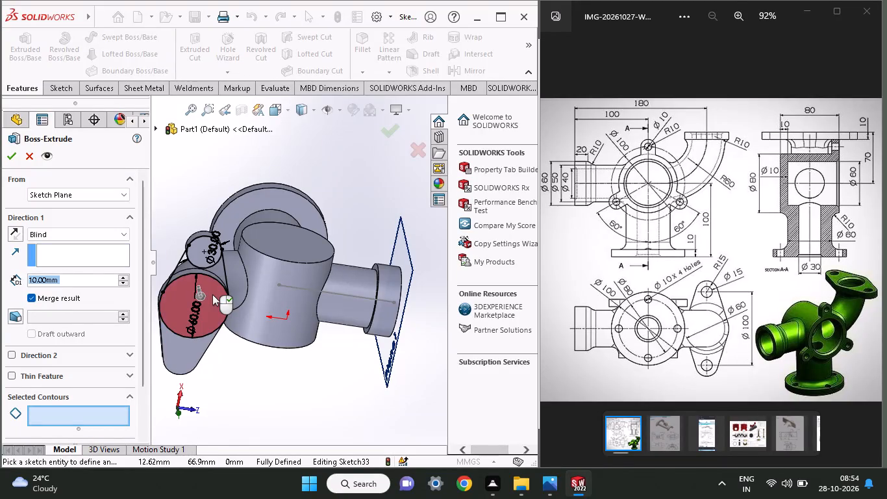
left_click(218, 274)
left_click(209, 246)
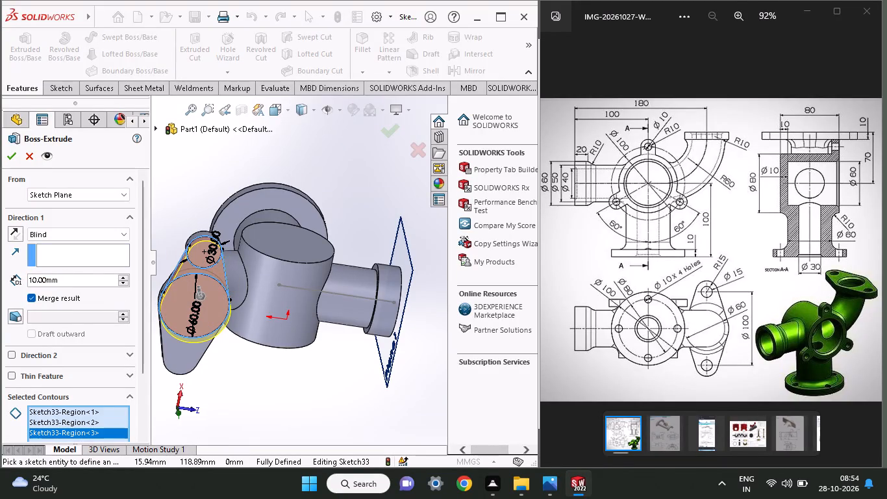
left_click(15, 235)
middle_click_drag(349, 173, 364, 194)
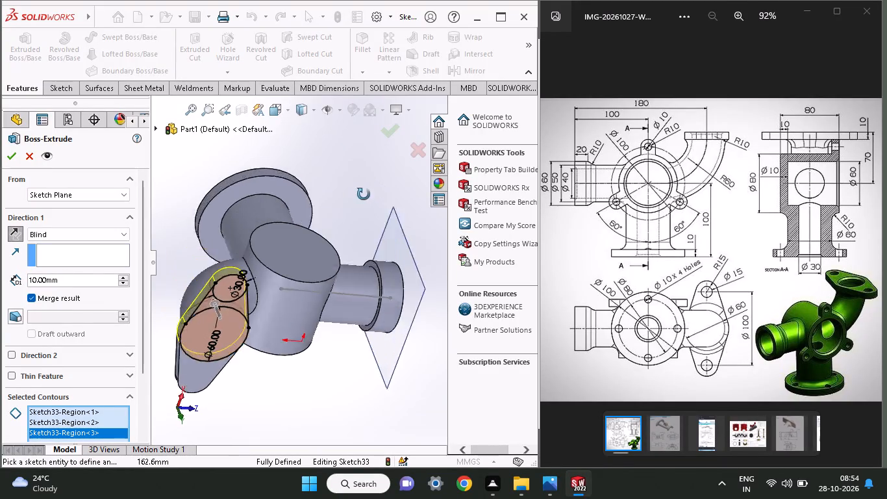
middle_click_drag(364, 194, 403, 157)
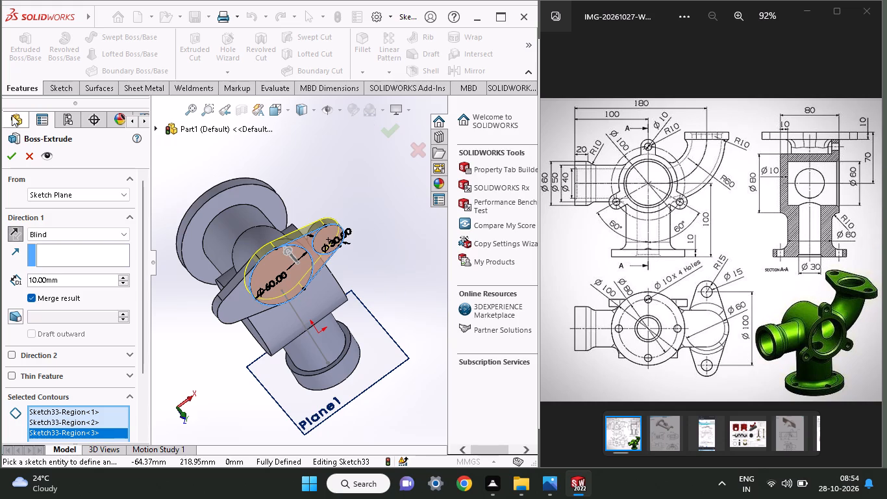
left_click(16, 151)
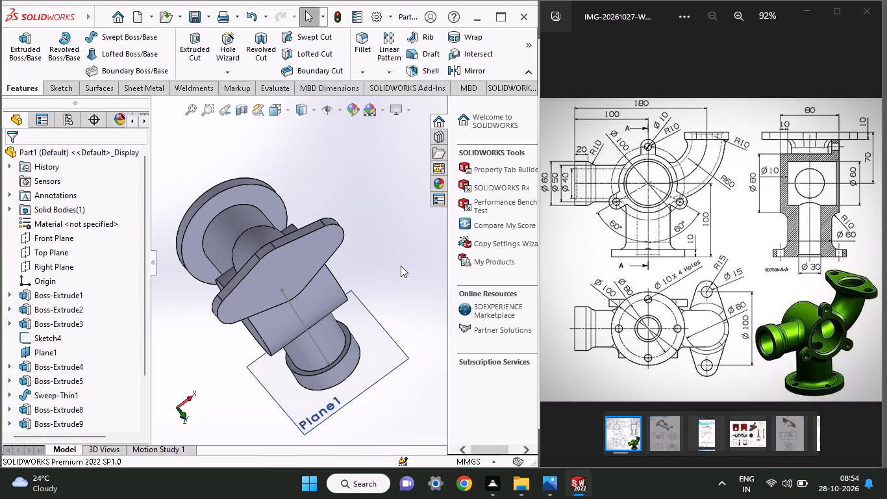
Hide Plane1 and the Sketch4 line running along the side pipe.
middle_click_drag(401, 266, 447, 322)
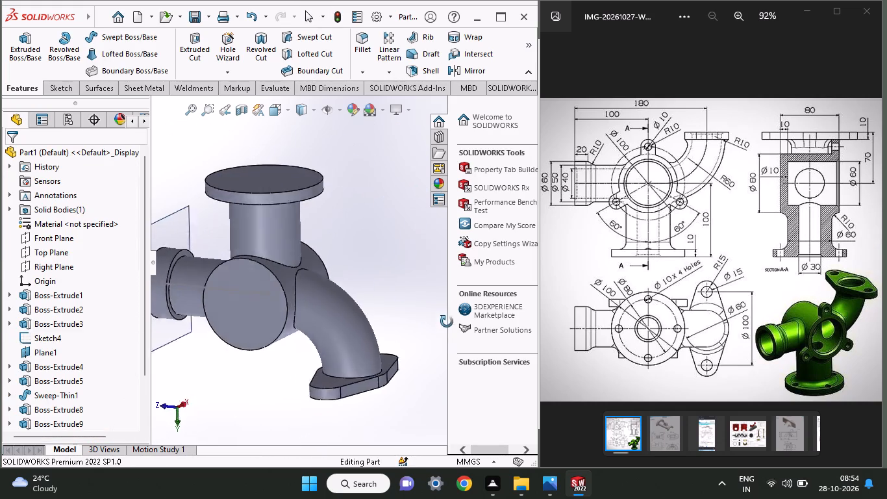
middle_click_drag(447, 322, 314, 207)
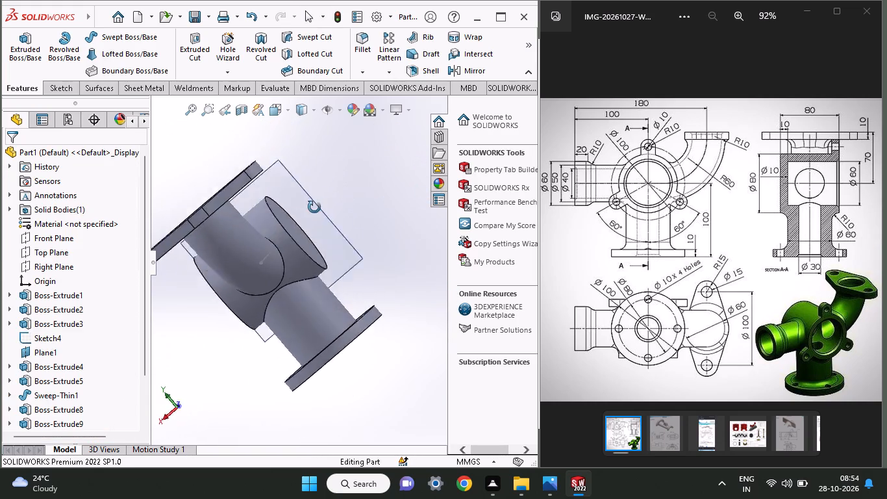
middle_click_drag(314, 207, 244, 237)
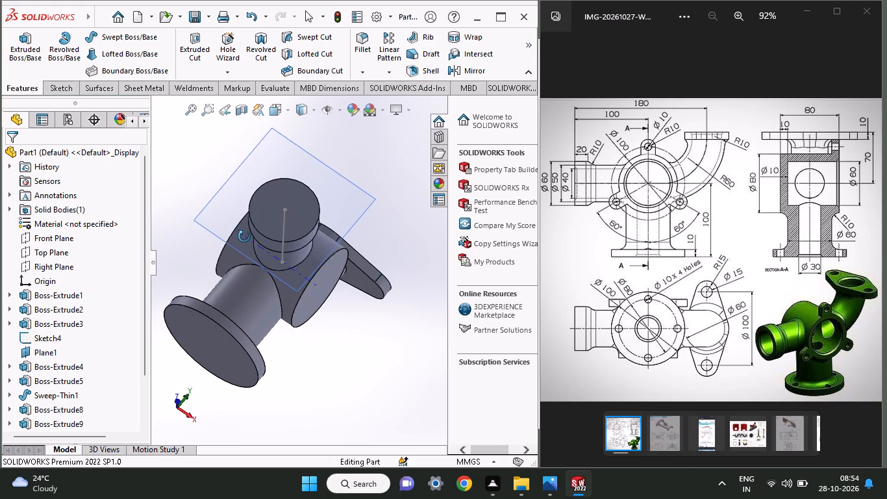
middle_click_drag(244, 237, 320, 295)
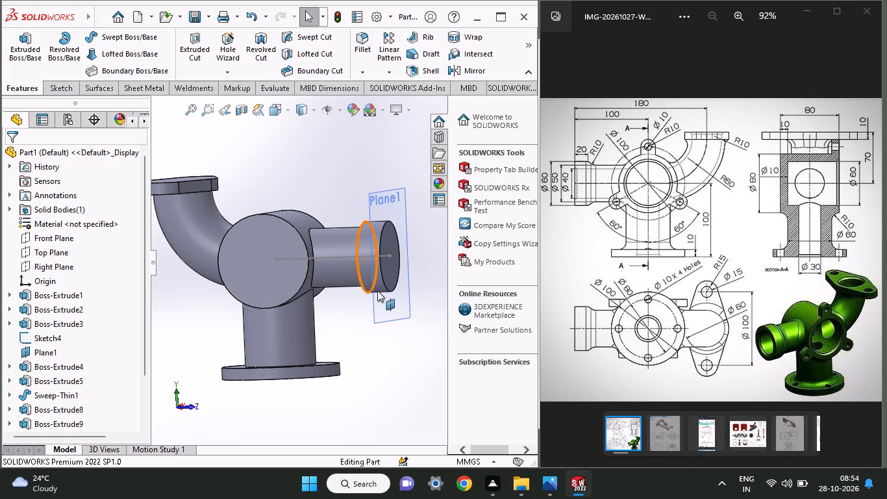
right_click(386, 314)
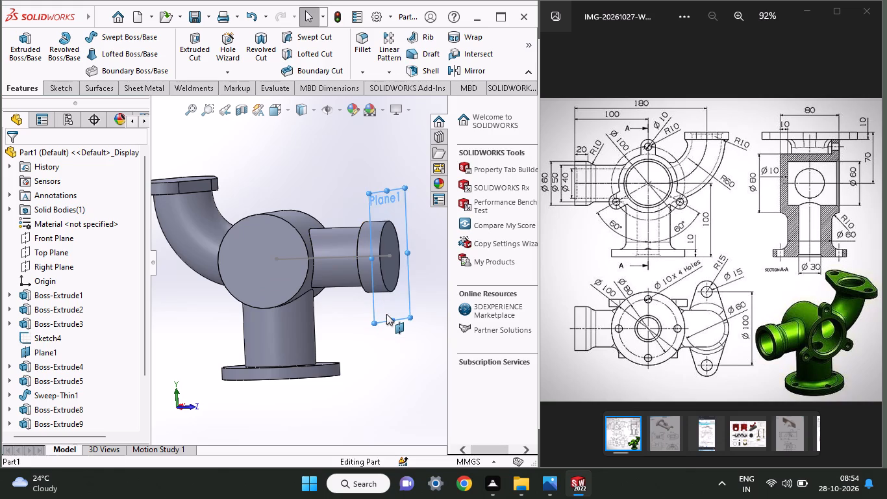
left_click(433, 279)
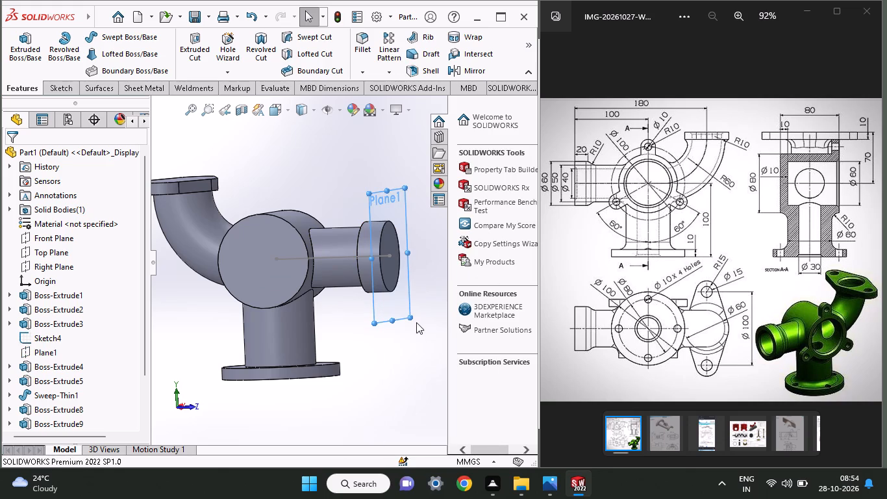
middle_click_drag(406, 323, 396, 308)
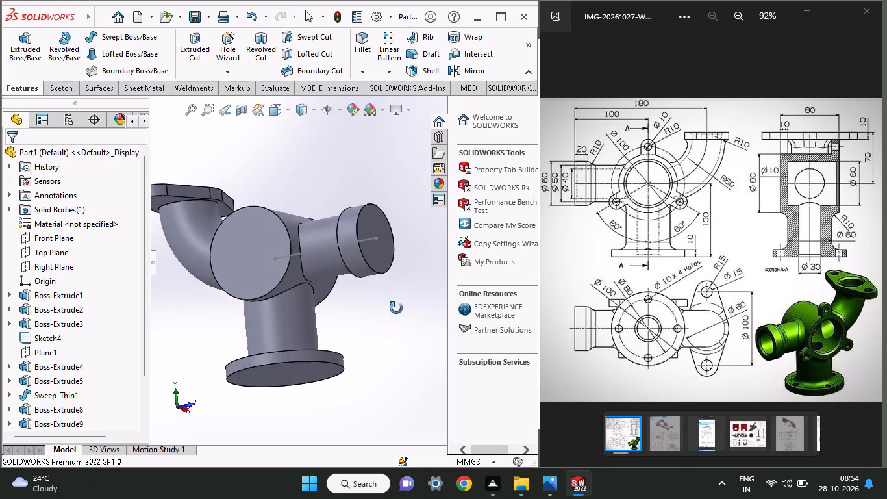
middle_click_drag(396, 308, 561, 407)
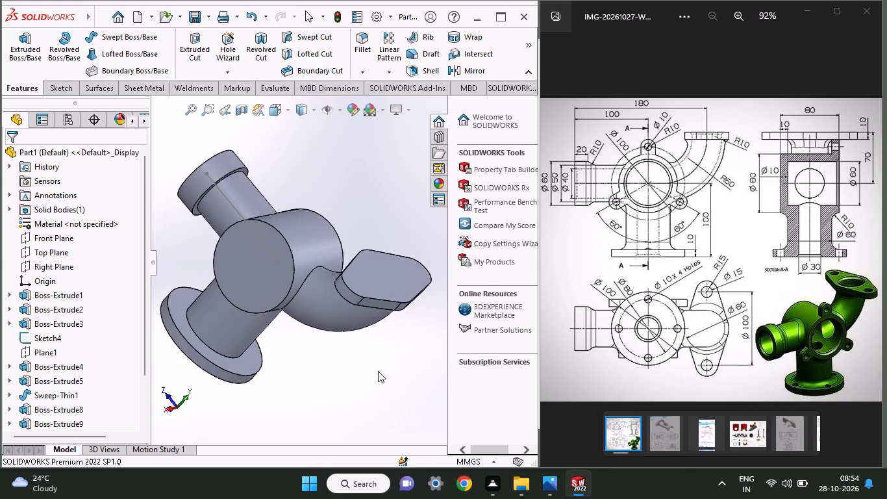
middle_click_drag(378, 371, 399, 366)
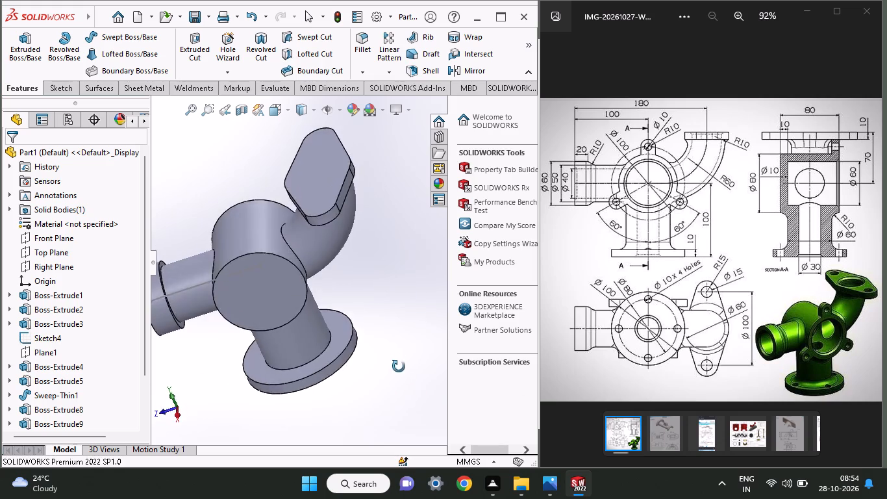
middle_click_drag(399, 366, 408, 323)
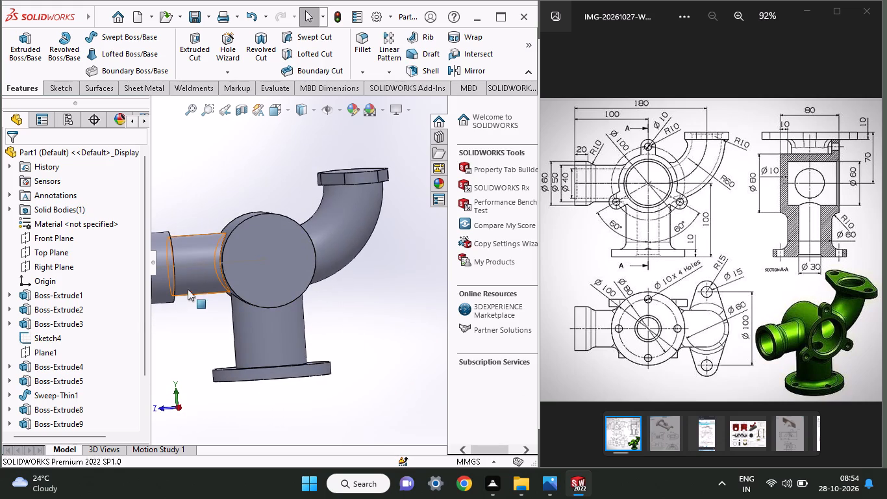
right_click(193, 266)
left_click(230, 249)
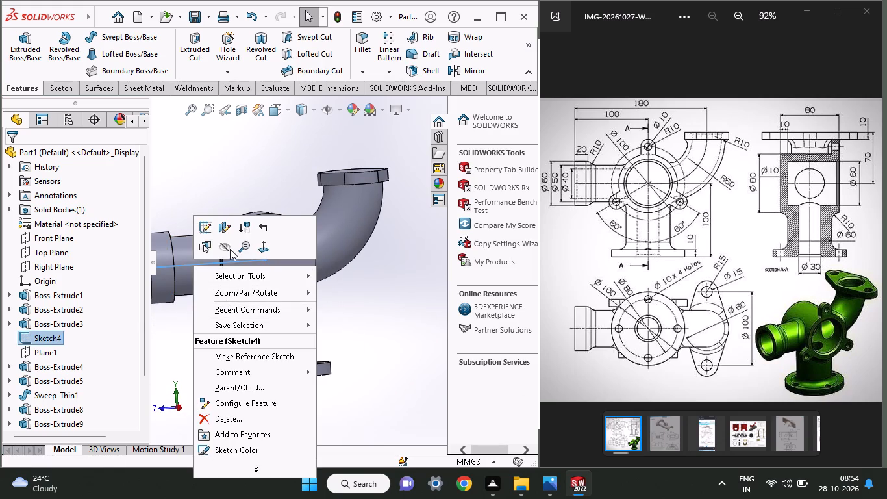
Select the flat circular end face of the central cylindrical body.
middle_click_drag(384, 320, 358, 349)
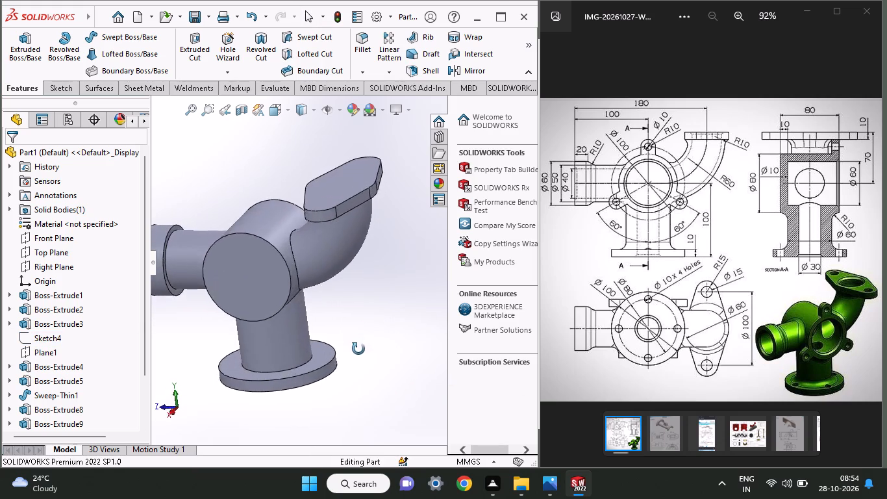
middle_click_drag(358, 349, 384, 355)
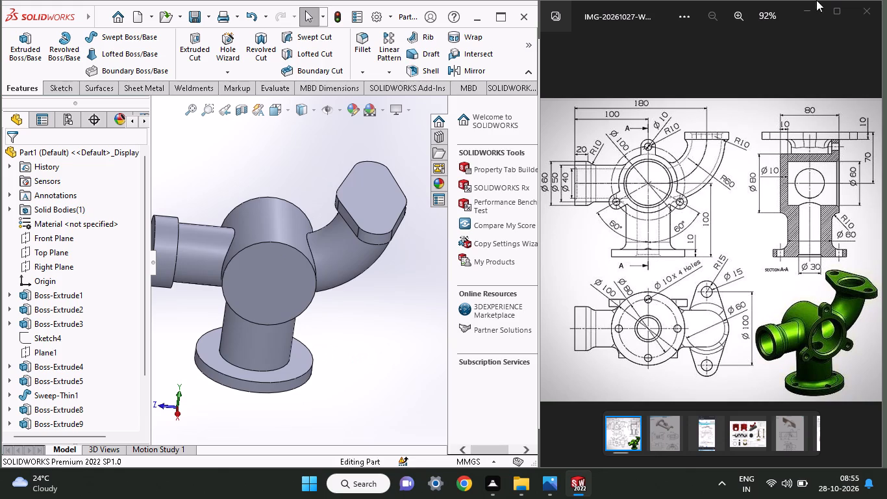
left_click(282, 284)
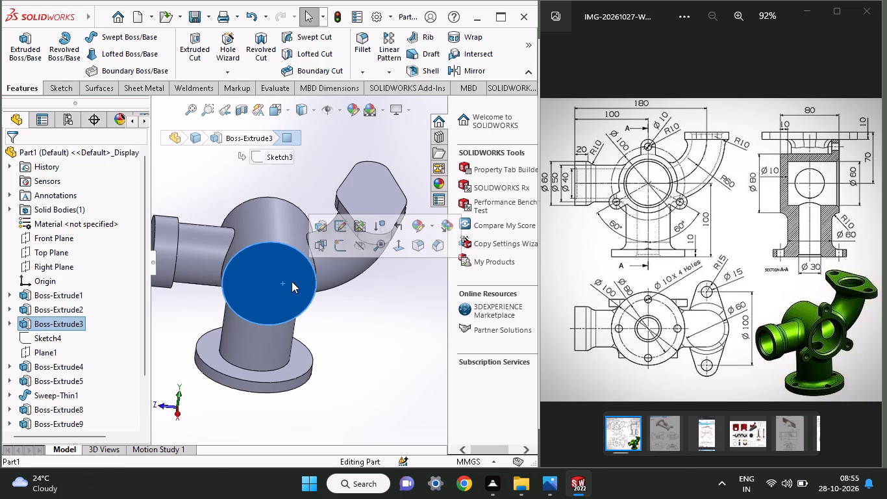
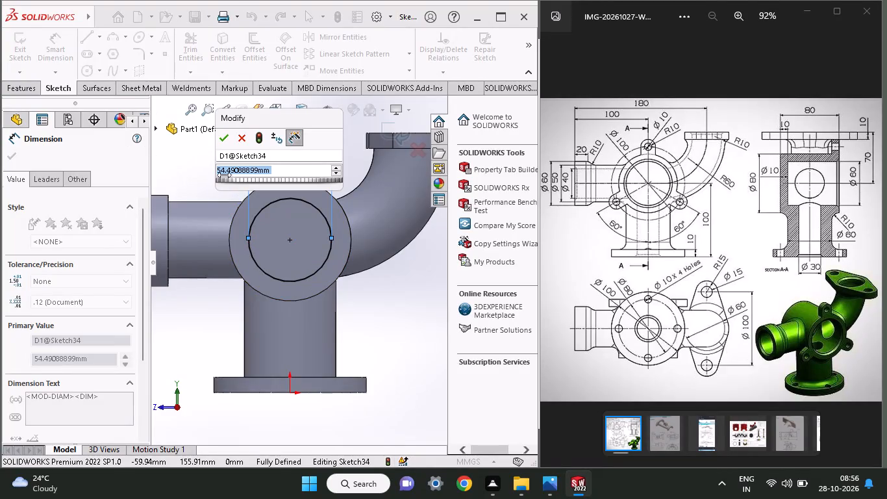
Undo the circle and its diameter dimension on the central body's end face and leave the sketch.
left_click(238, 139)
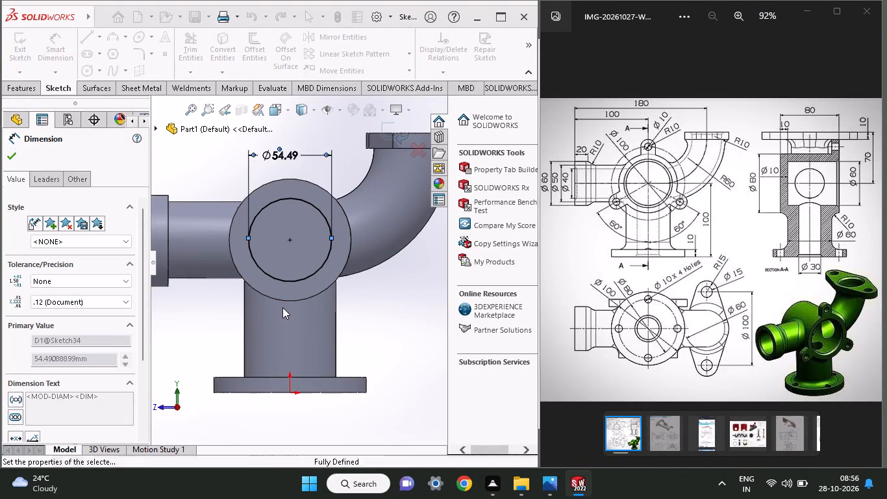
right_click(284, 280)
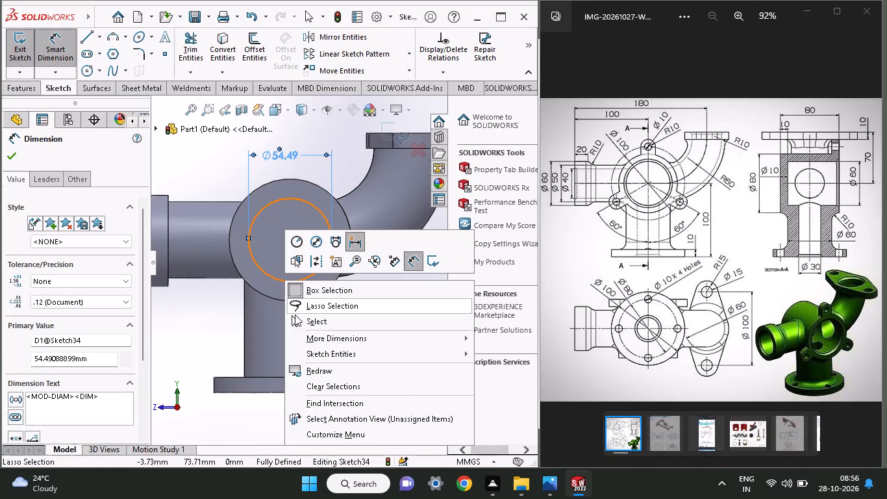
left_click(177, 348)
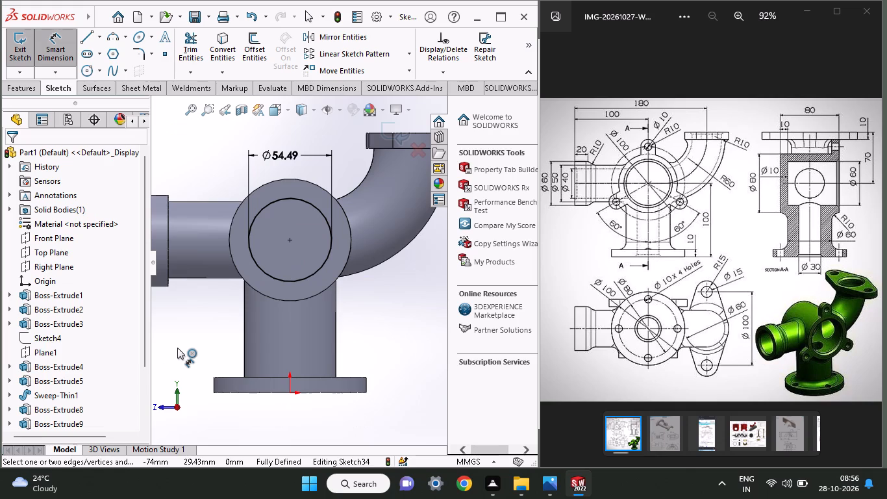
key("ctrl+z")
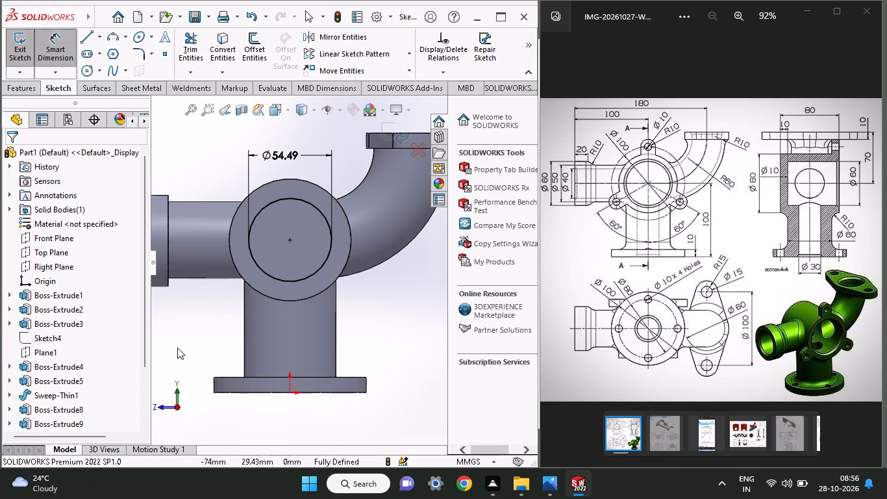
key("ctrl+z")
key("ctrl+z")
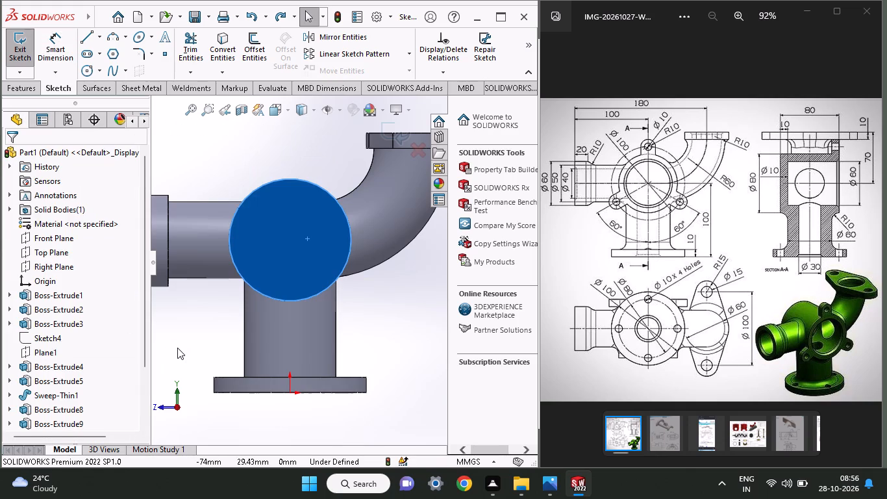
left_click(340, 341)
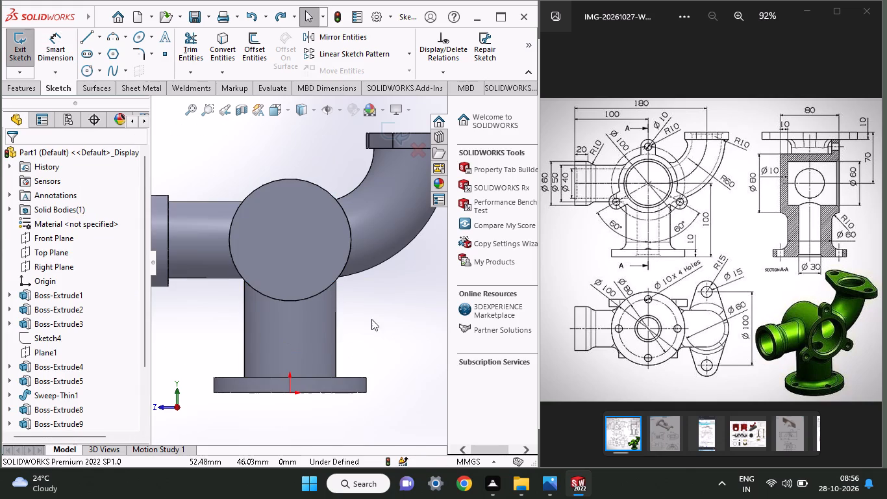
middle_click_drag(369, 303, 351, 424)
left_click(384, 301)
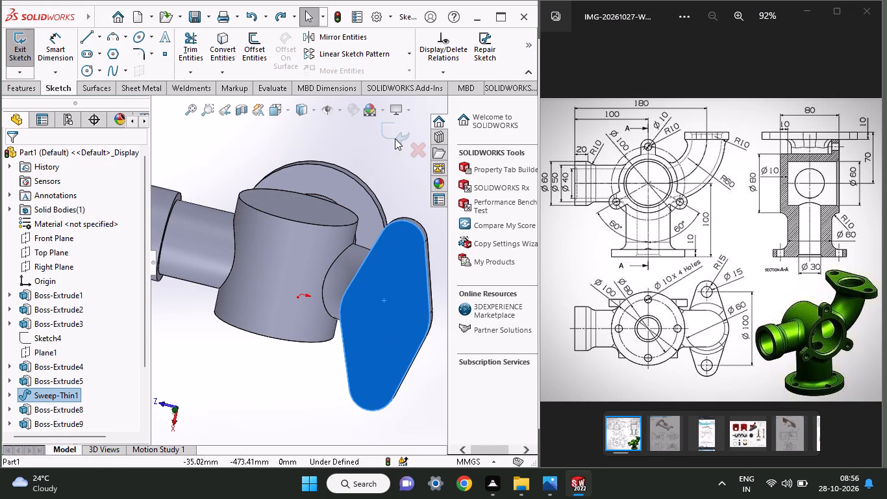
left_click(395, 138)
On the two-lobed elbow flange's outer face, sketch a circle of about 16 mm radius centred on the flange.
left_click(410, 286)
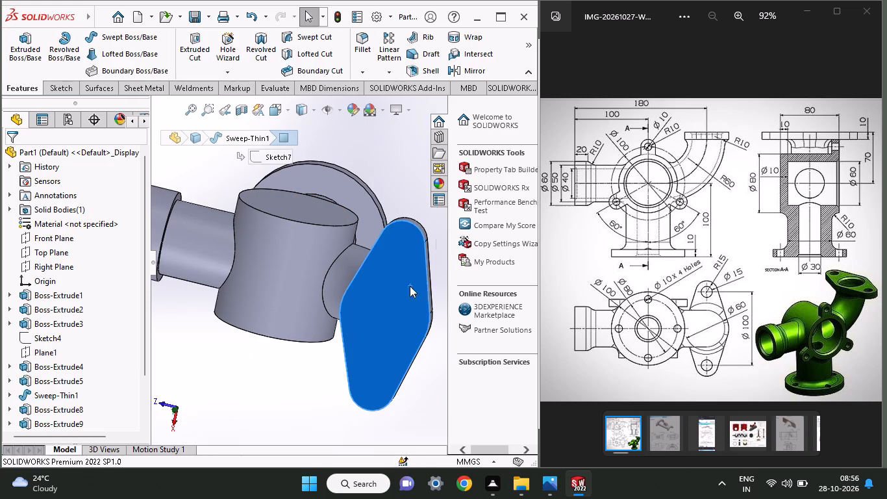
left_click(472, 253)
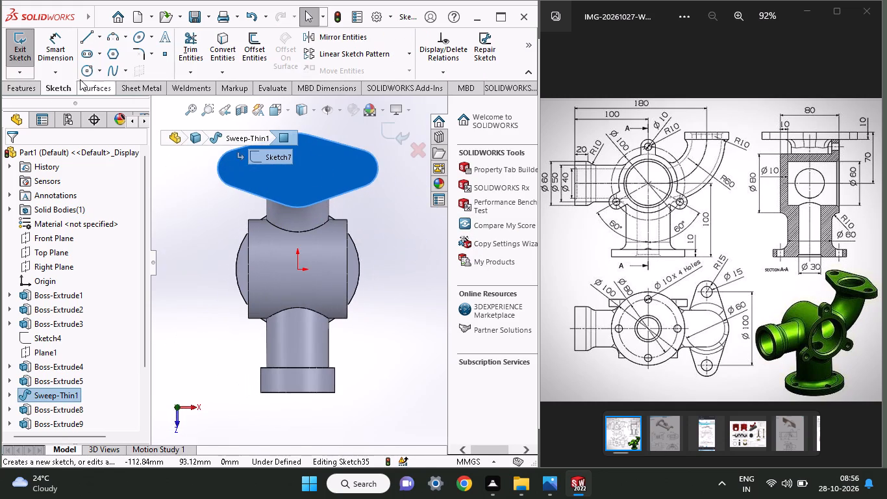
left_click(82, 68)
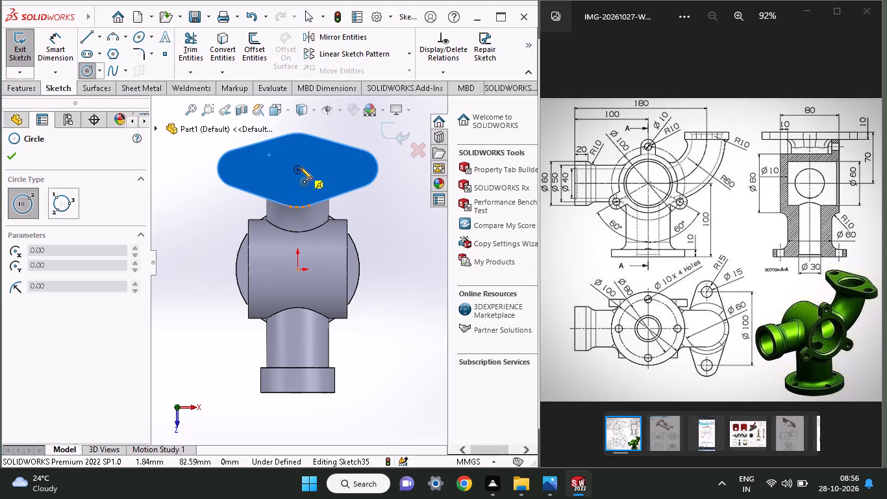
left_click(297, 173)
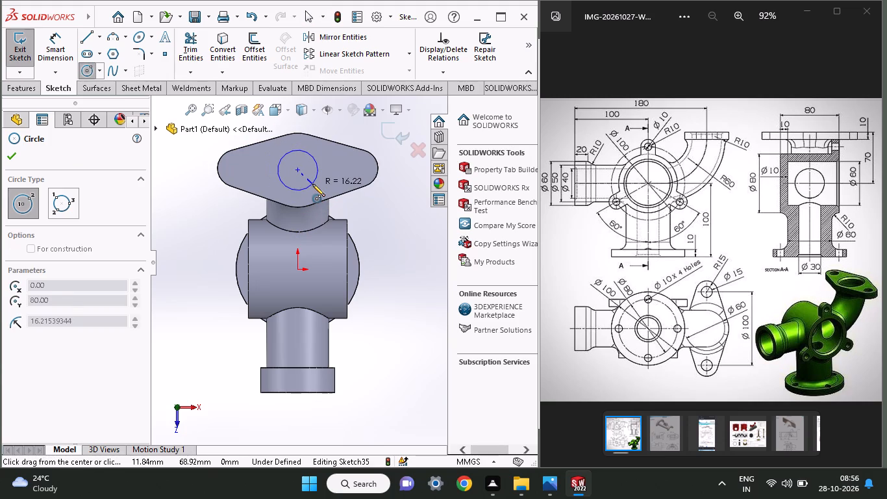
left_click(312, 184)
left_click_drag(38, 83, 42, 90)
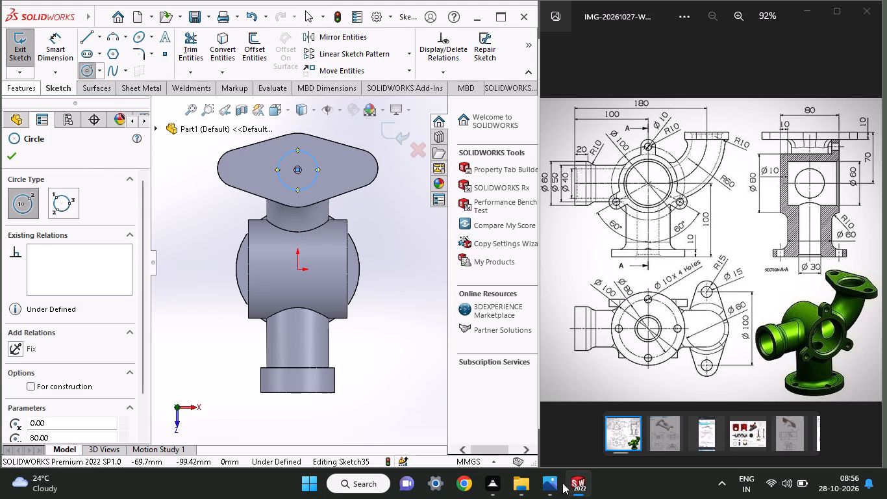
Dimension the diameter of the flange's central circle as 60 mm.
left_click(64, 44)
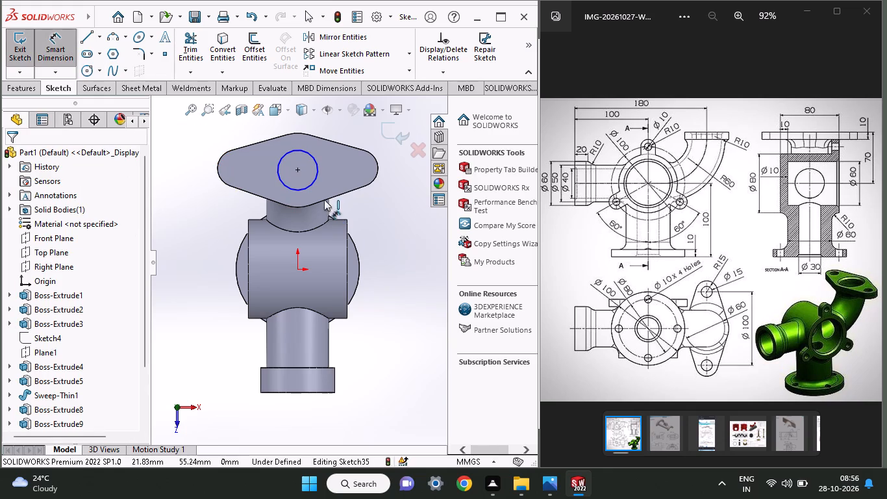
left_click(310, 185)
left_click(381, 221)
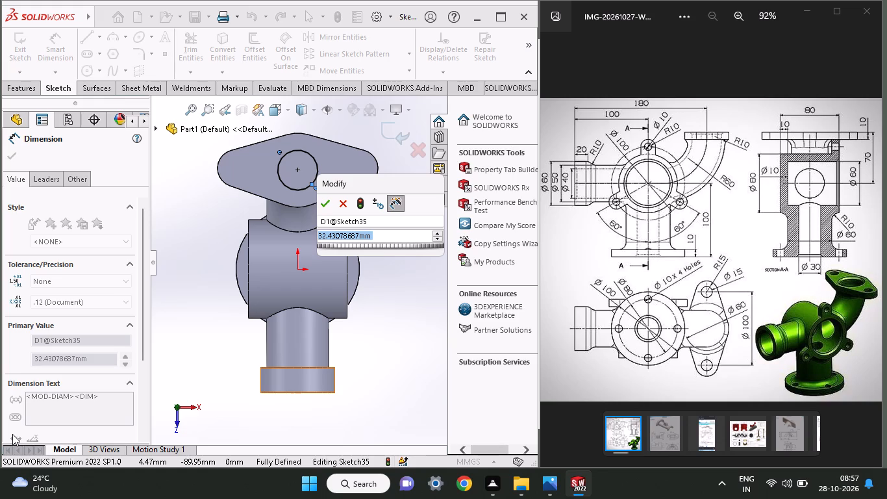
type("60")
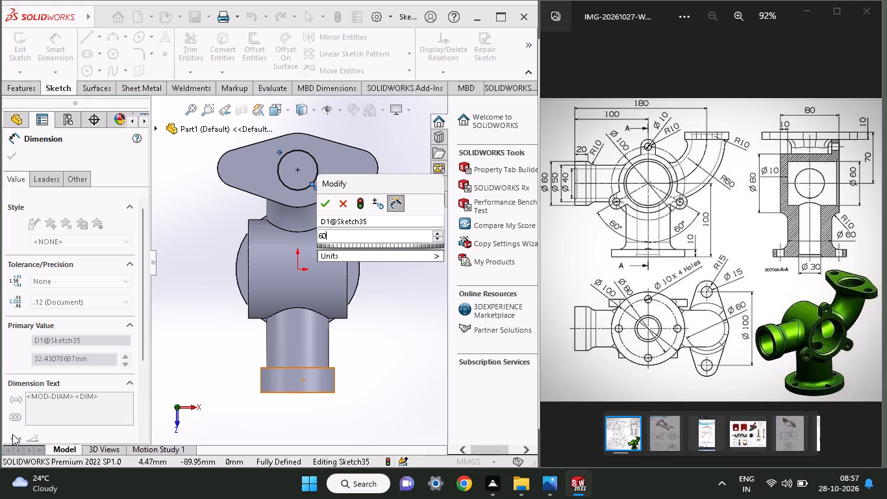
key("Return")
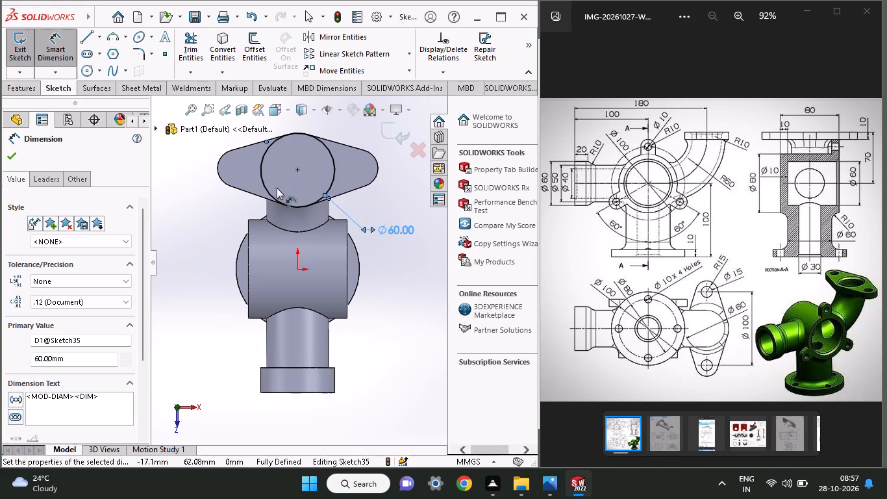
Set the diameter of the flange's central circle to 40 mm.
double_click(397, 232)
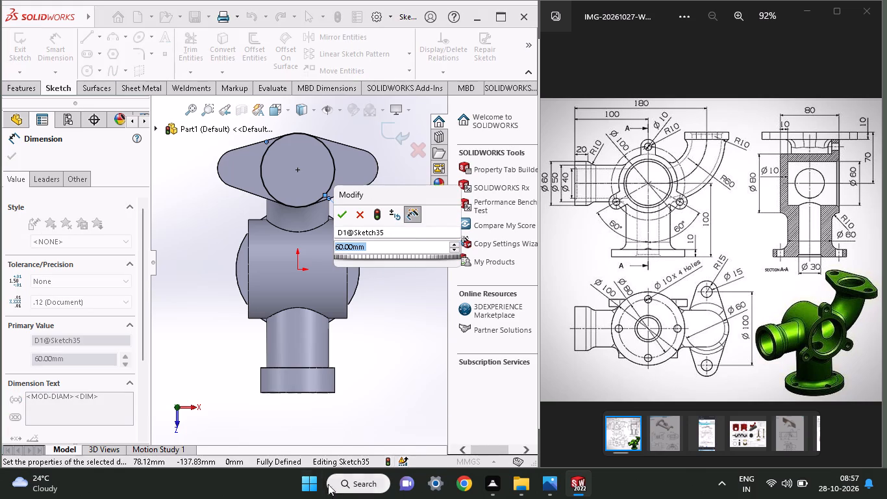
type("40")
key("Return")
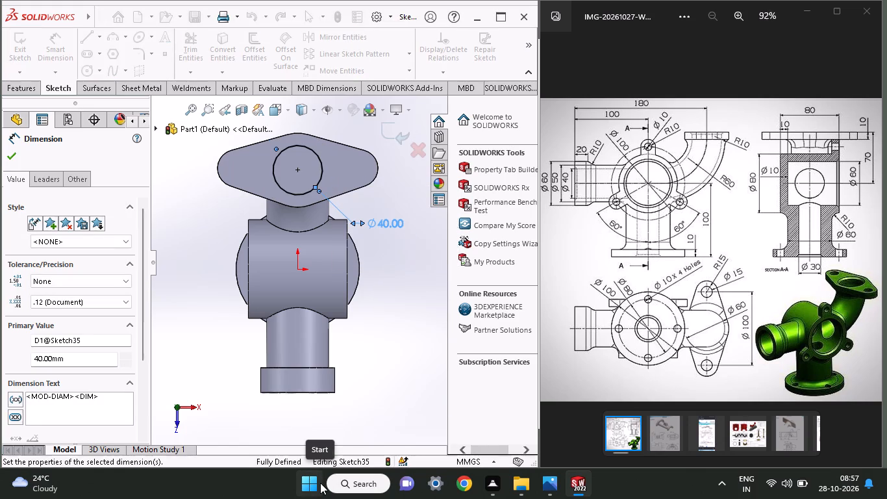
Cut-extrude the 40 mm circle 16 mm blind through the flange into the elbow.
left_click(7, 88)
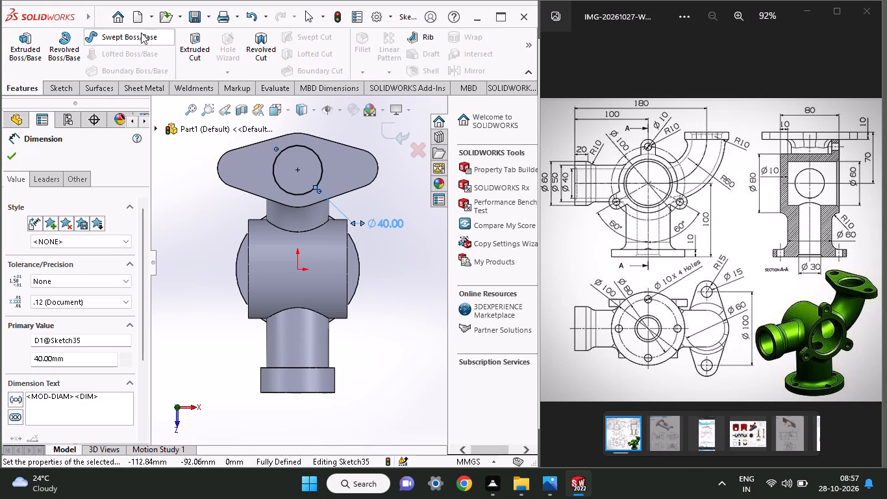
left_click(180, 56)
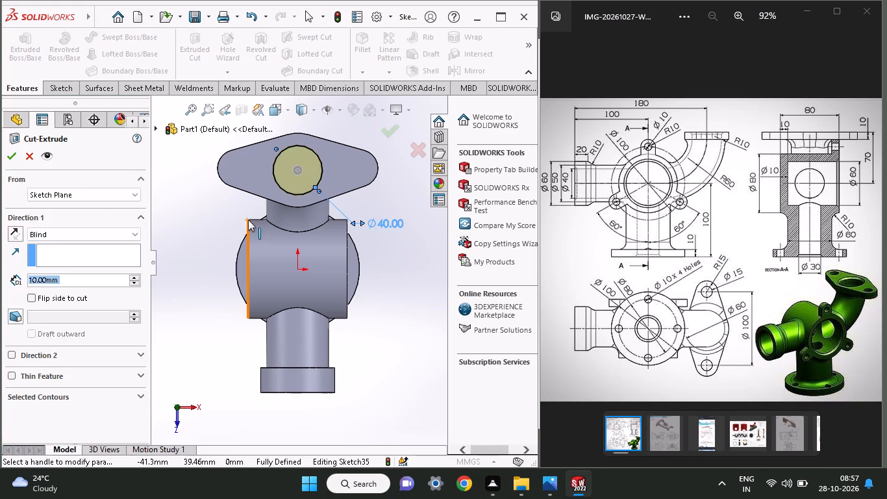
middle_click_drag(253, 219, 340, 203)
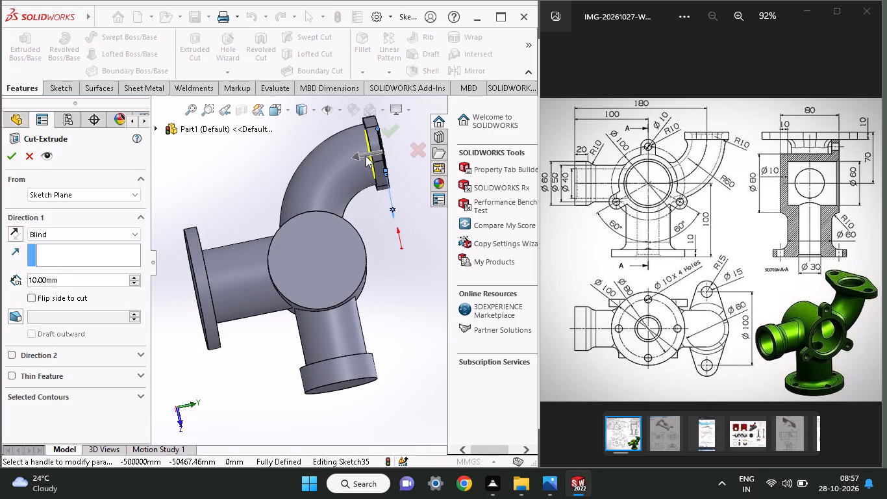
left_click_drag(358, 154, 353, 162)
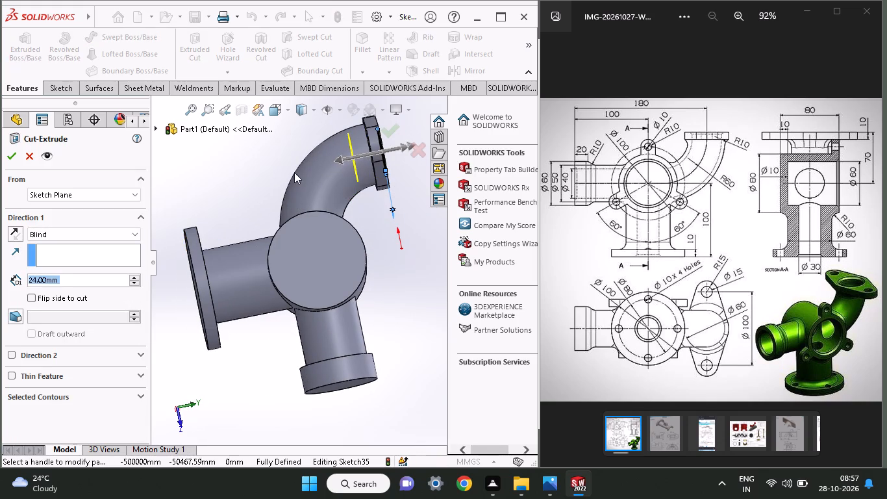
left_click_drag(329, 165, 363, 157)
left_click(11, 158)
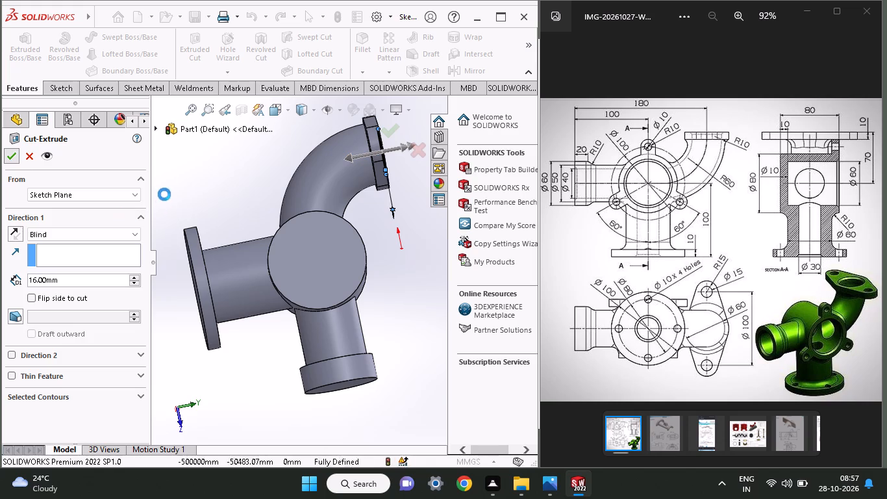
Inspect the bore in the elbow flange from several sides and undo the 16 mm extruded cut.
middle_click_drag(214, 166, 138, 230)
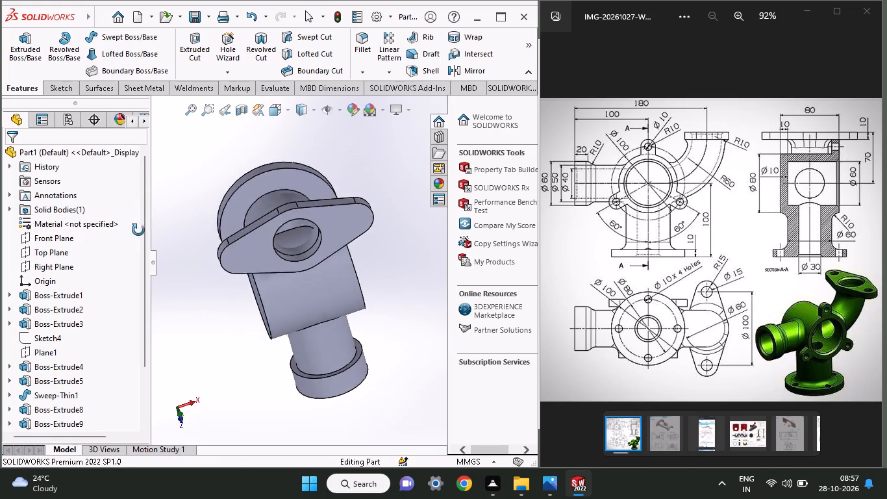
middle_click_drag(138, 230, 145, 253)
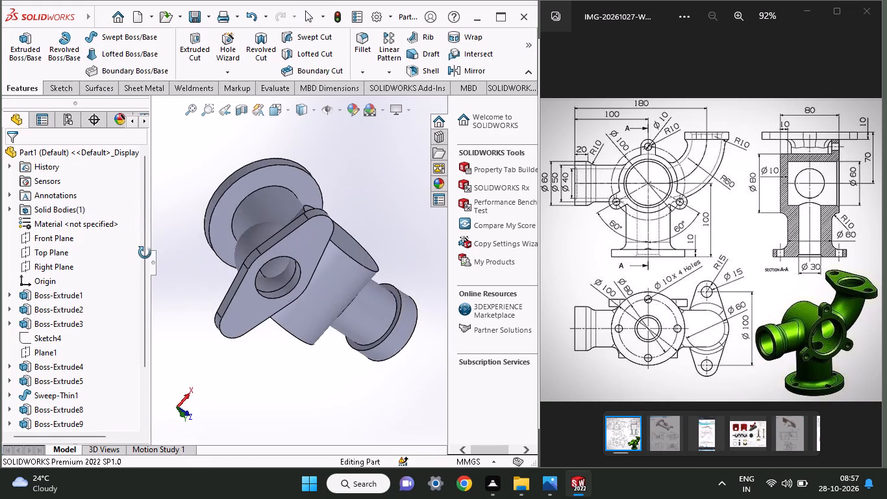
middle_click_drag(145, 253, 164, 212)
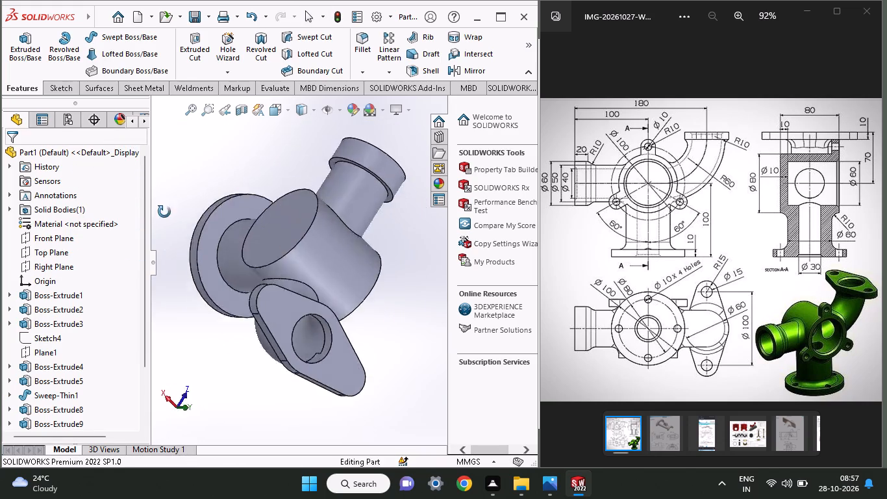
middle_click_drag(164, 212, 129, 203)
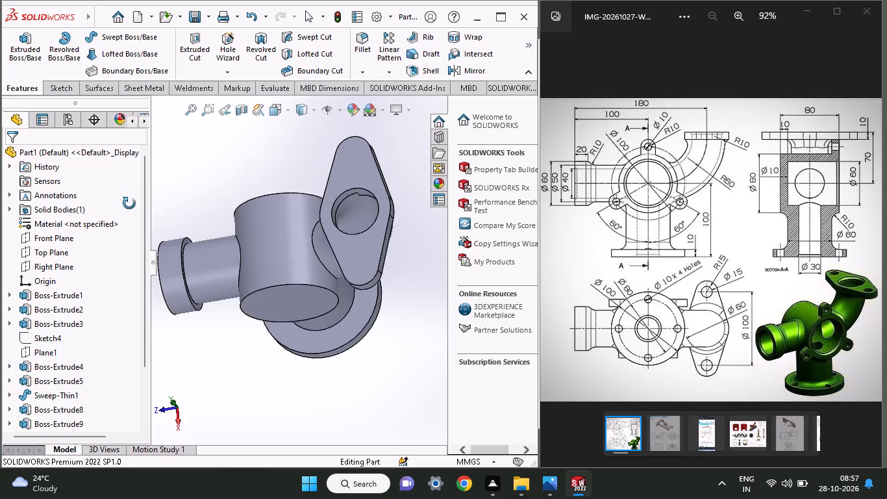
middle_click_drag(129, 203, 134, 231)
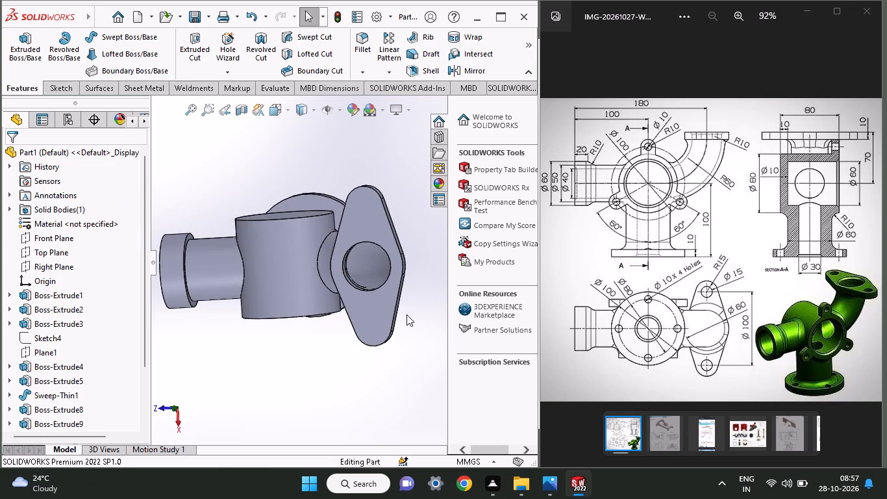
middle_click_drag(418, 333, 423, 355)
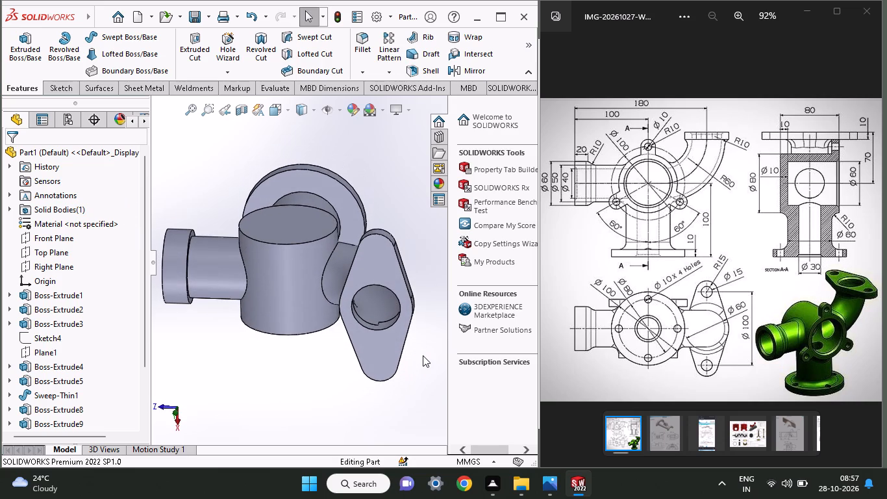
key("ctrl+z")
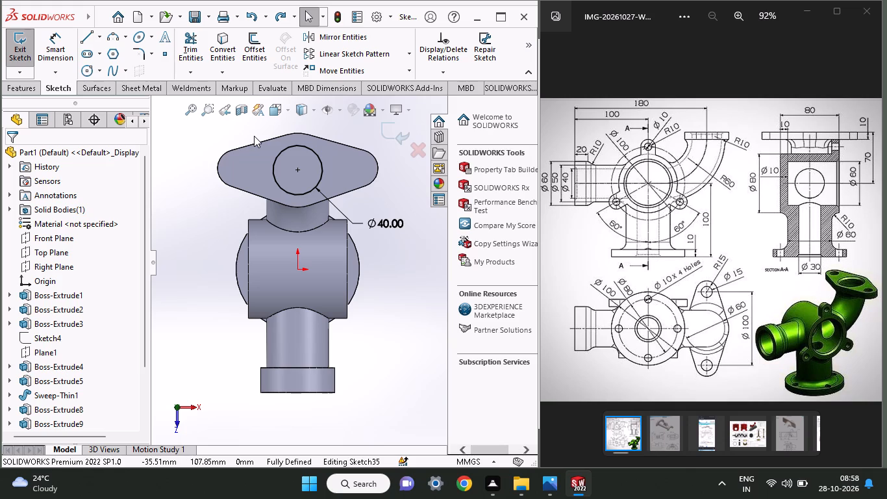
Cut-extrude the 40 mm circle 10 mm blind into the two-lobed elbow flange.
left_click(31, 95)
left_click(180, 49)
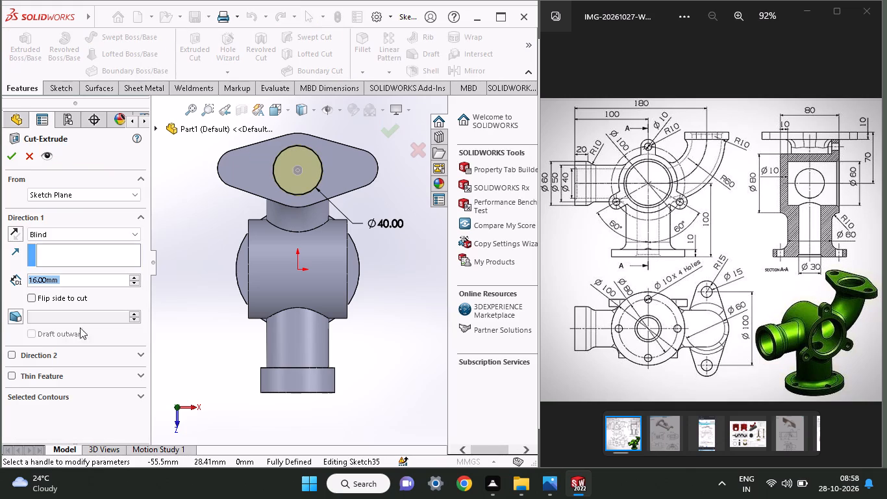
type("10")
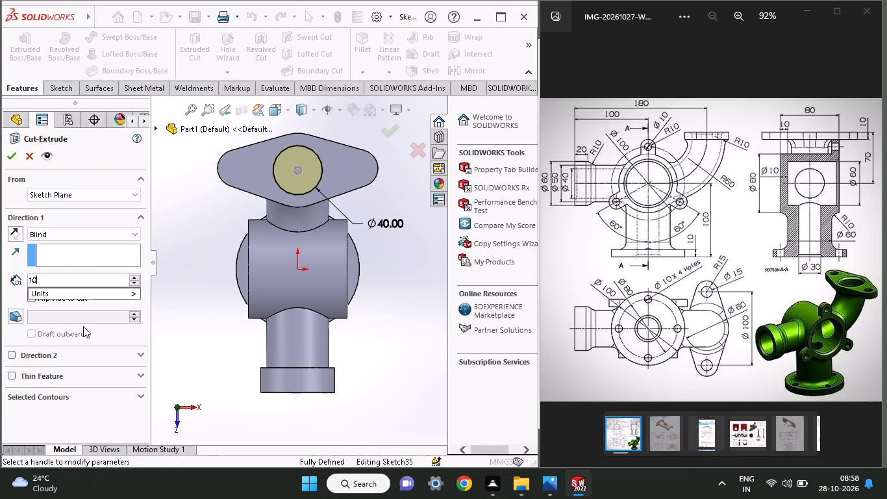
key("Return")
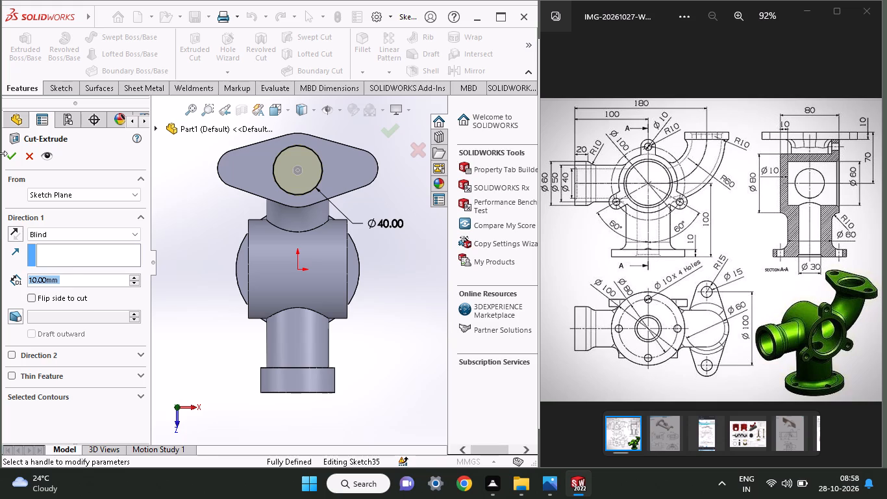
left_click(14, 159)
middle_click_drag(178, 248, 168, 250)
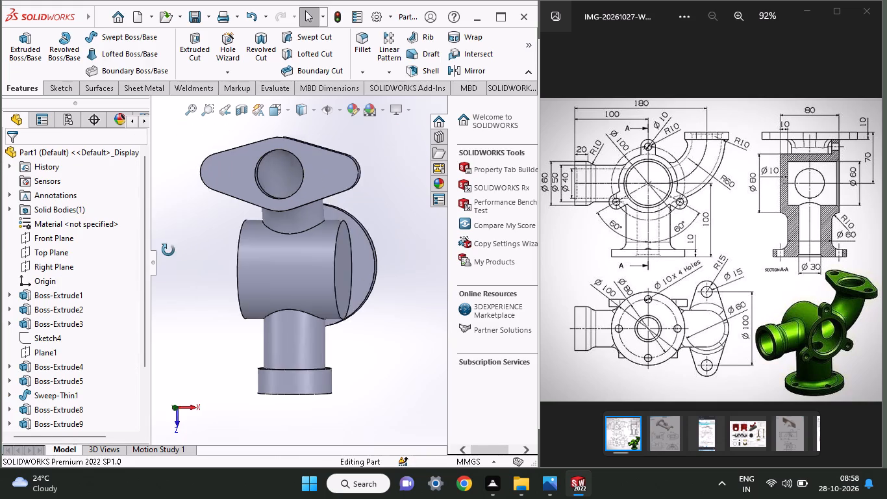
middle_click_drag(168, 250, 207, 301)
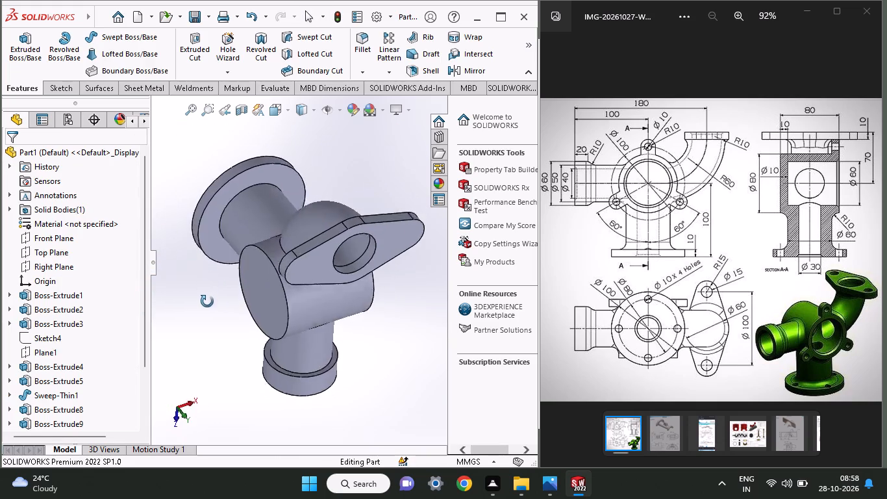
Sketch a circle about 56 mm in diameter on the central cylinder's flat end face, centred on the face.
middle_click_drag(207, 301, 197, 188)
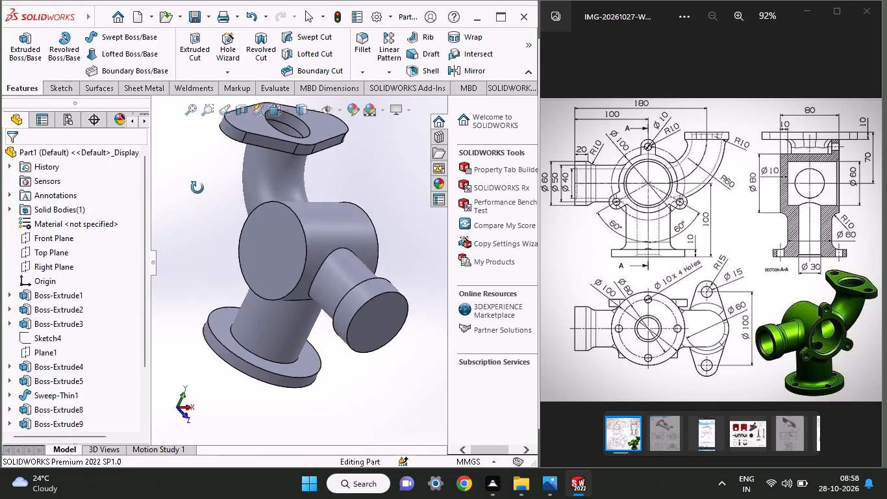
middle_click_drag(197, 188, 244, 225)
middle_click_drag(217, 190, 224, 127)
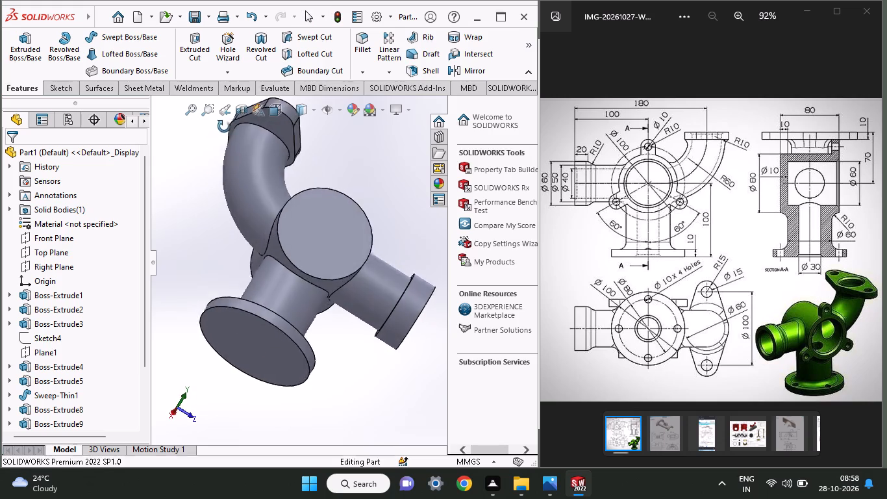
middle_click_drag(224, 127, 199, 228)
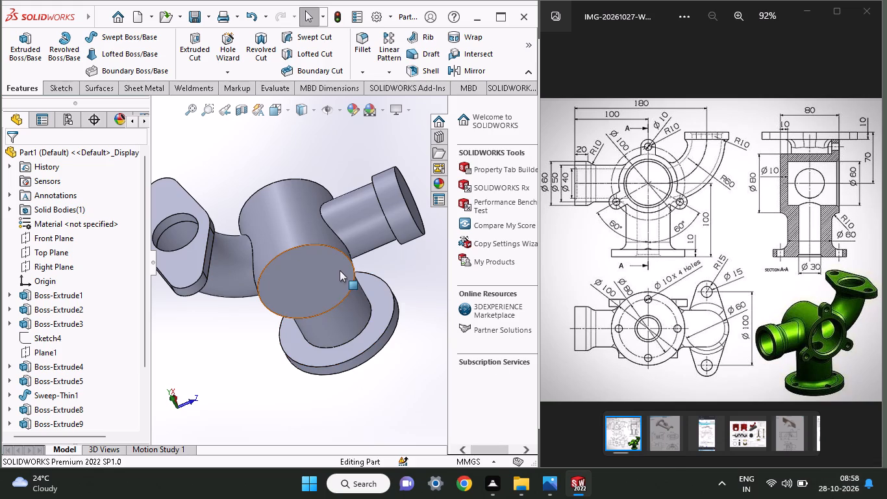
middle_click_drag(293, 320, 442, 321)
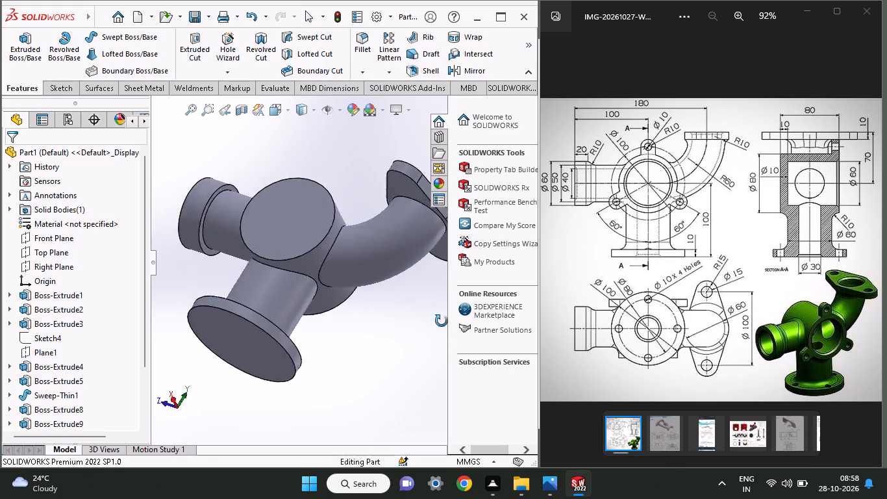
middle_click_drag(442, 321, 440, 351)
left_click(313, 274)
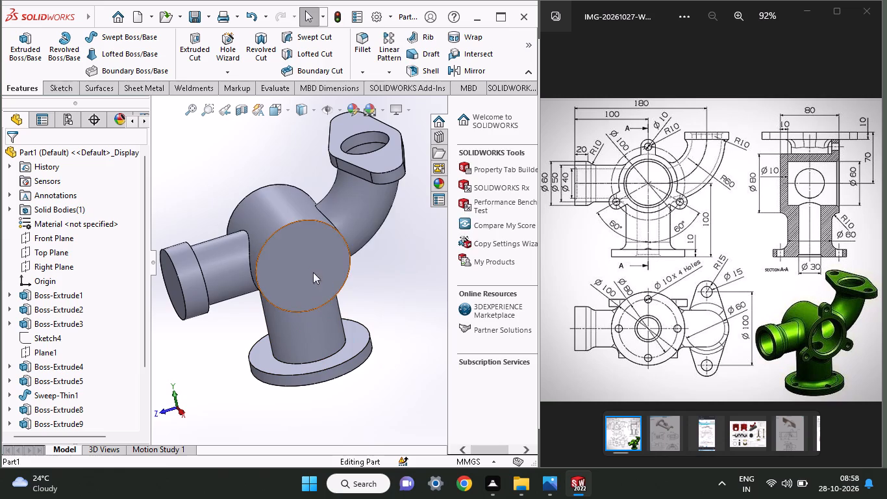
left_click(368, 237)
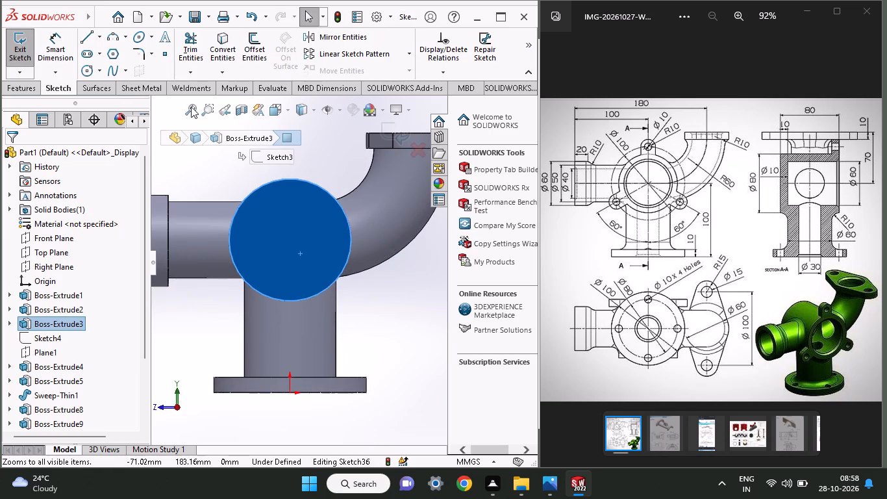
left_click(94, 70)
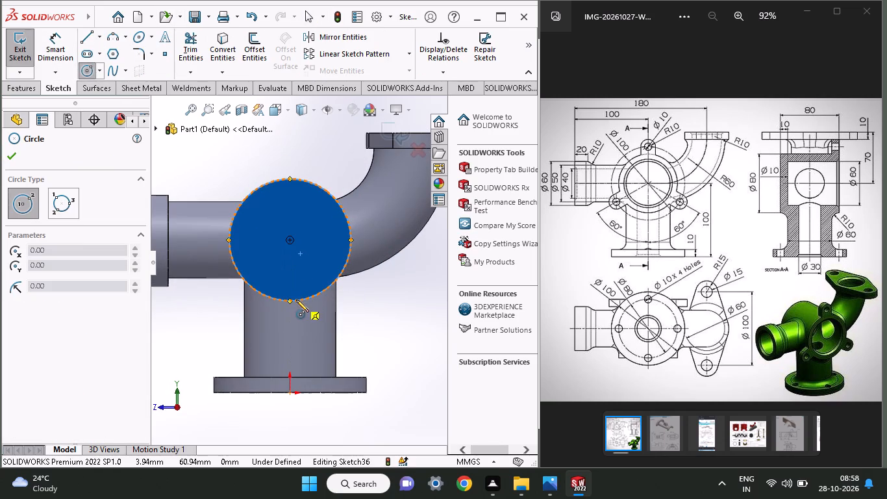
left_click(292, 240)
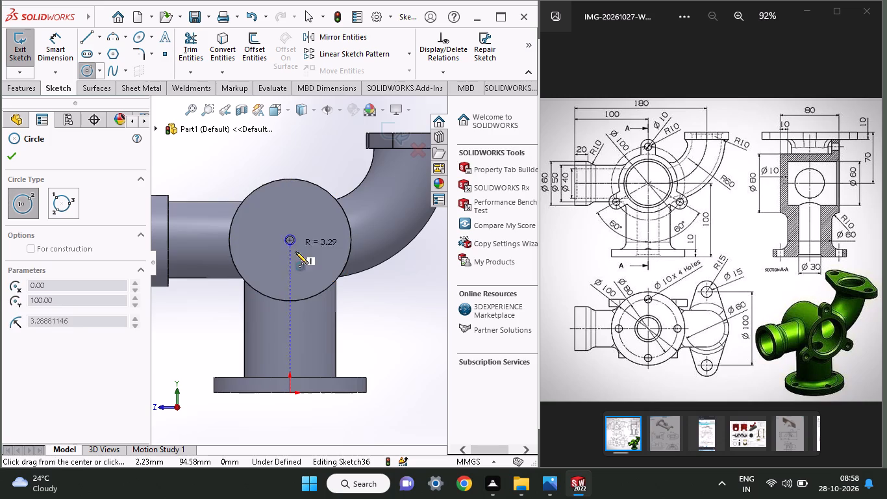
left_click(314, 275)
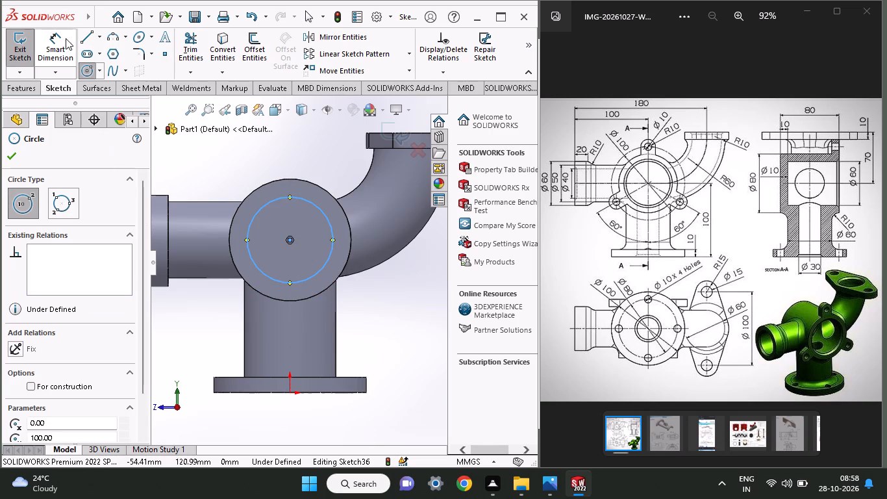
Set the diameter of the circle on the central cylinder's end face to 60 mm.
left_click(55, 44)
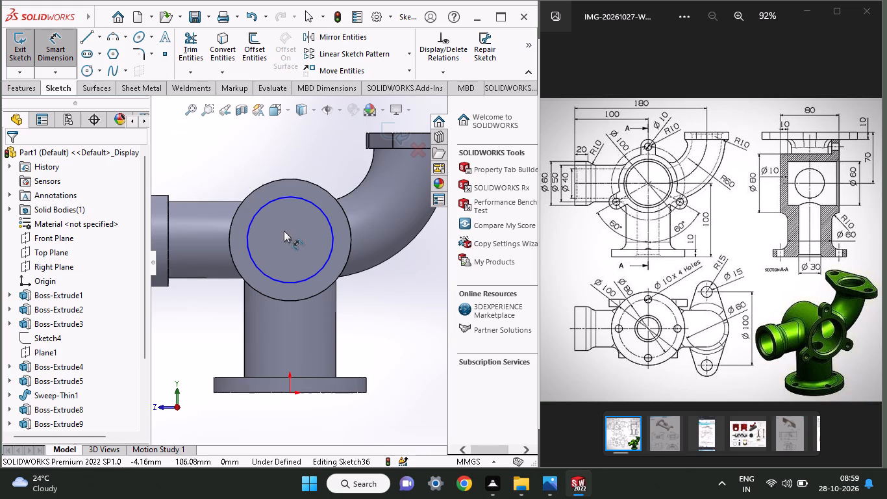
left_click(278, 203)
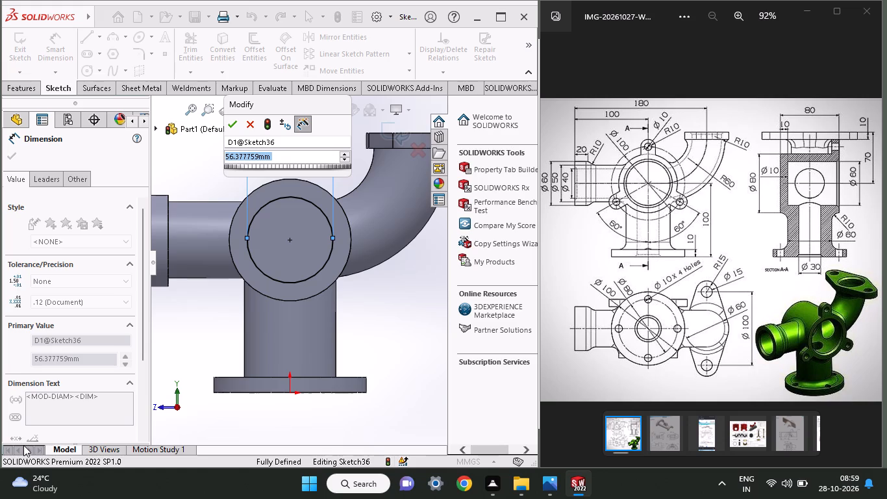
type("60")
key("Return")
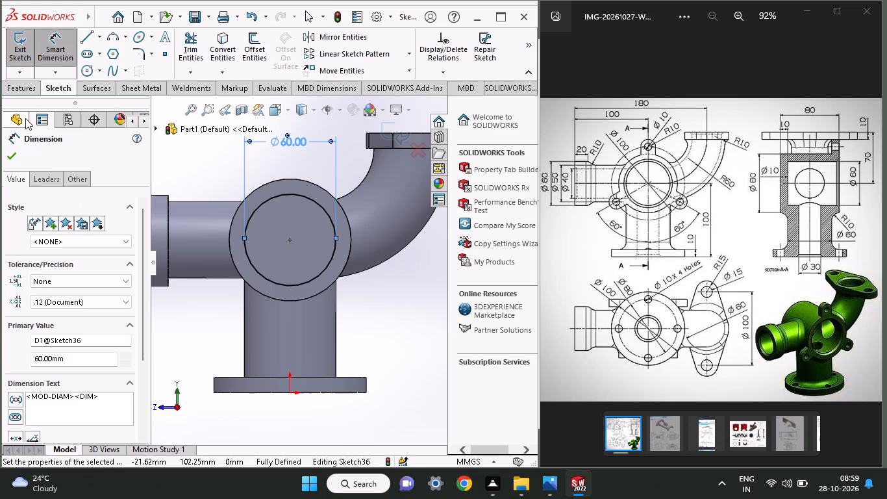
Cut-extrude the 60 mm circle 70 mm blind into the central cylindrical body.
left_click(6, 82)
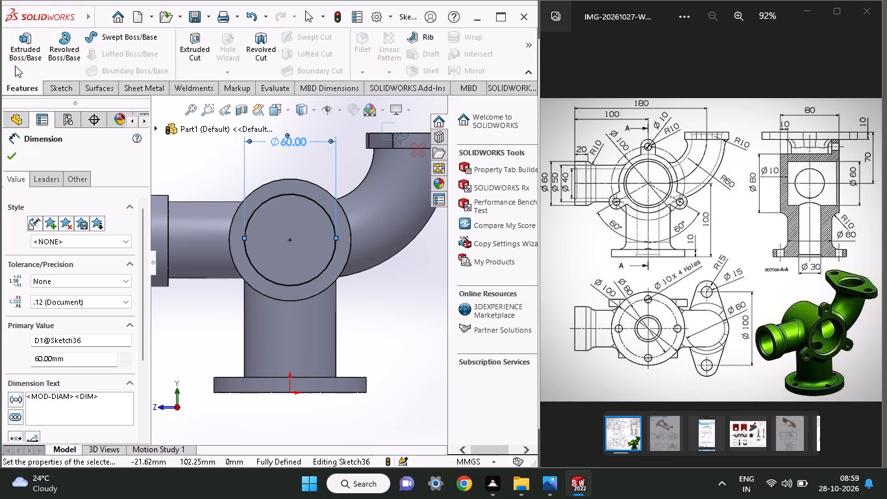
left_click(197, 52)
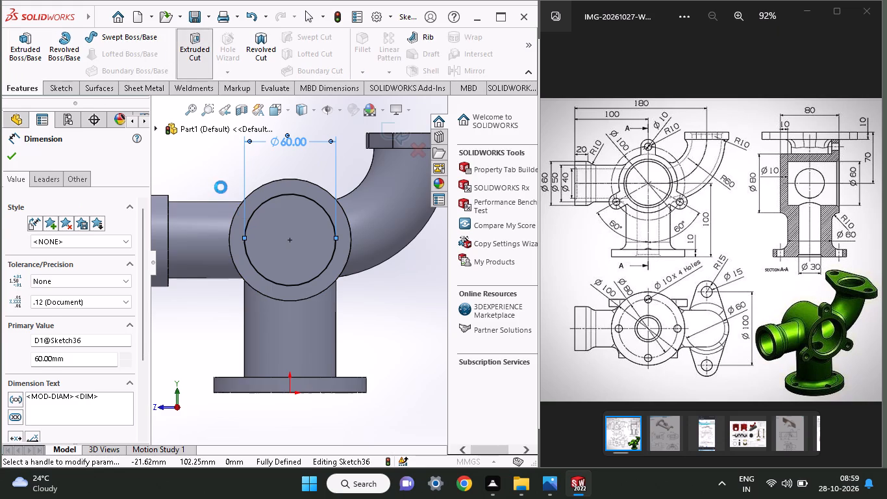
middle_click_drag(149, 164, 195, 176)
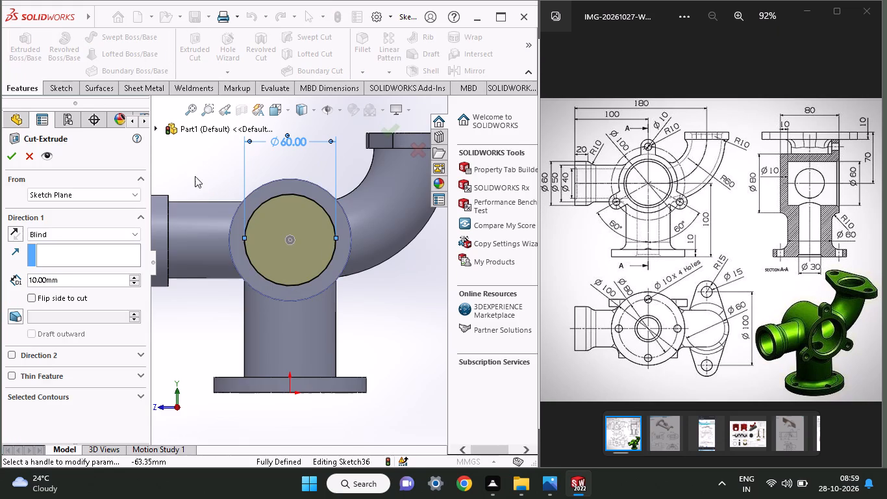
middle_click_drag(195, 176, 247, 191)
middle_click_drag(205, 178, 276, 192)
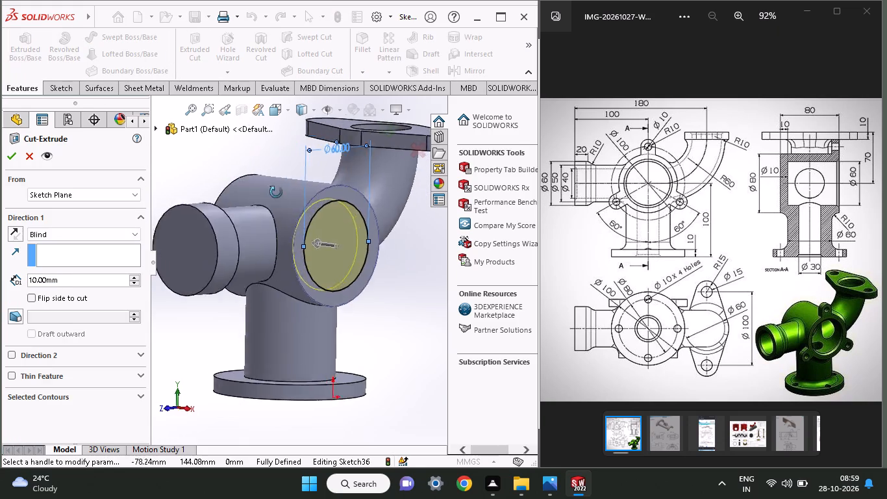
middle_click_drag(276, 192, 291, 197)
left_click_drag(69, 283, 0, 259)
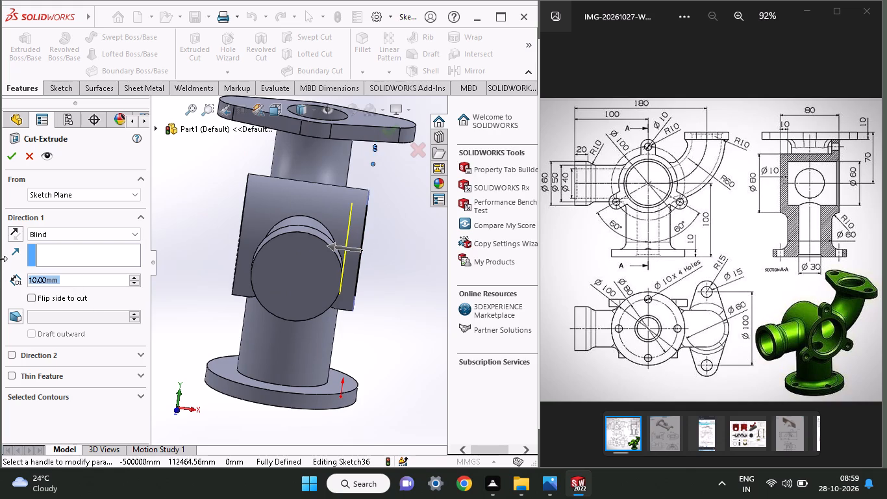
key("7")
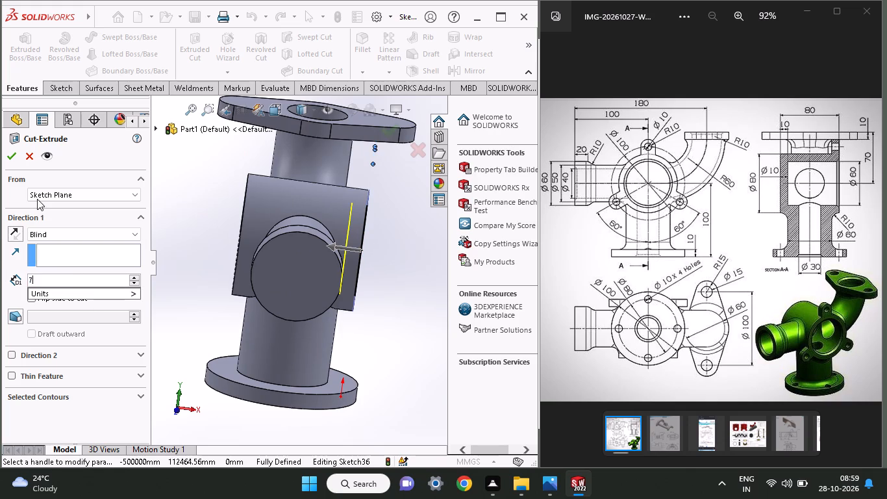
key("0")
key("Return")
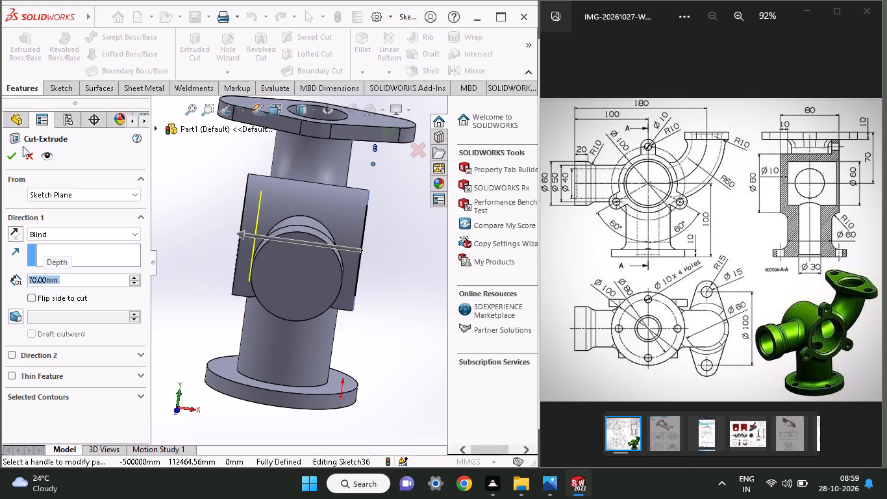
left_click(5, 163)
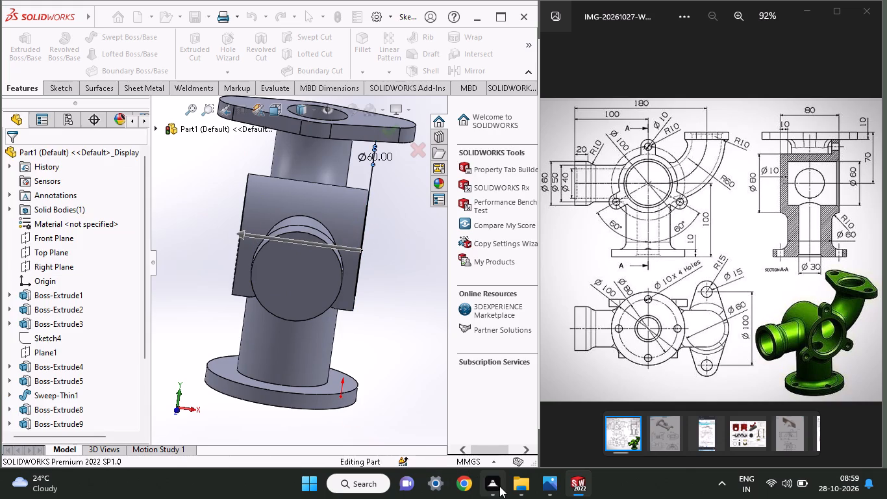
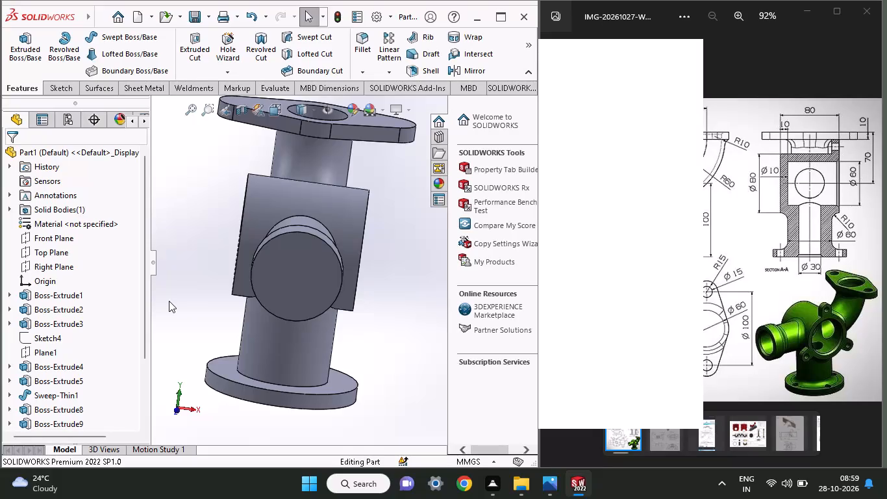
Examine the central body's chamber and its branches against the reference drawing.
middle_click_drag(237, 330, 209, 332)
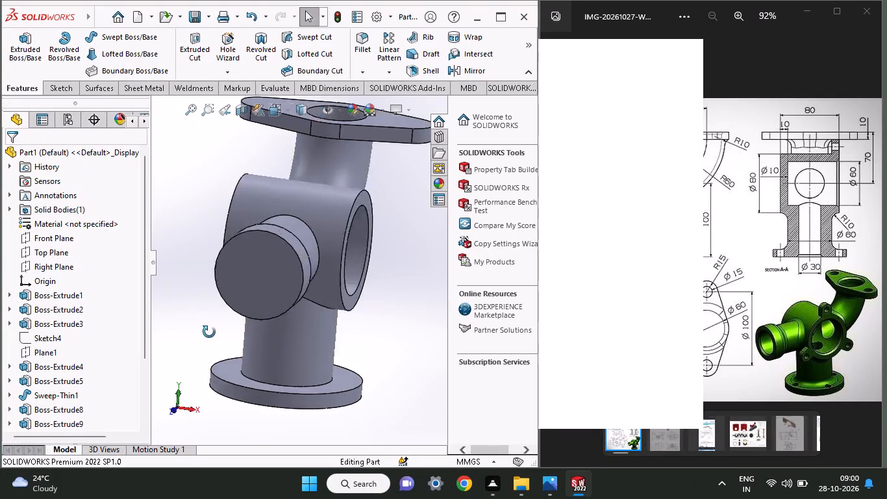
middle_click_drag(209, 332, 168, 333)
left_click(747, 249)
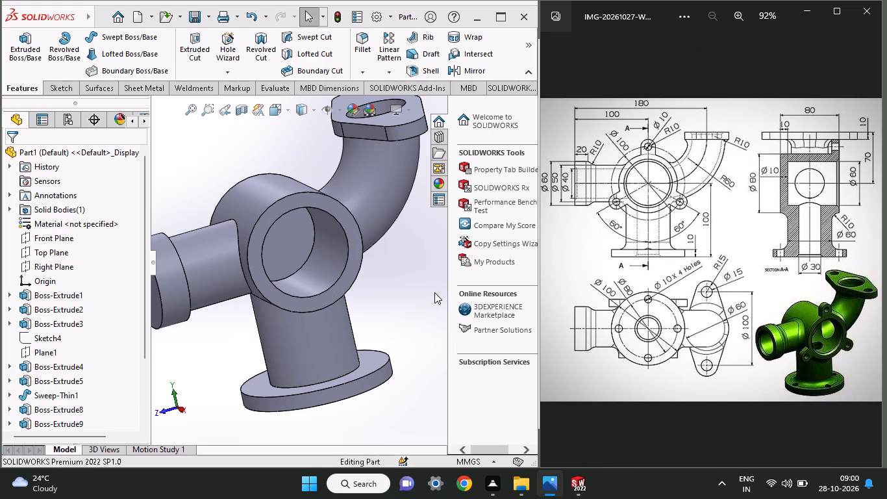
middle_click(401, 293)
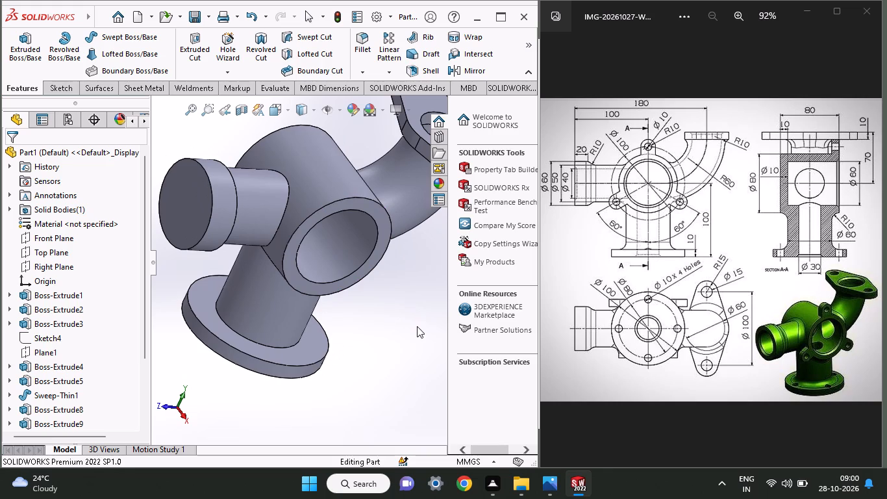
middle_click_drag(407, 288, 332, 287)
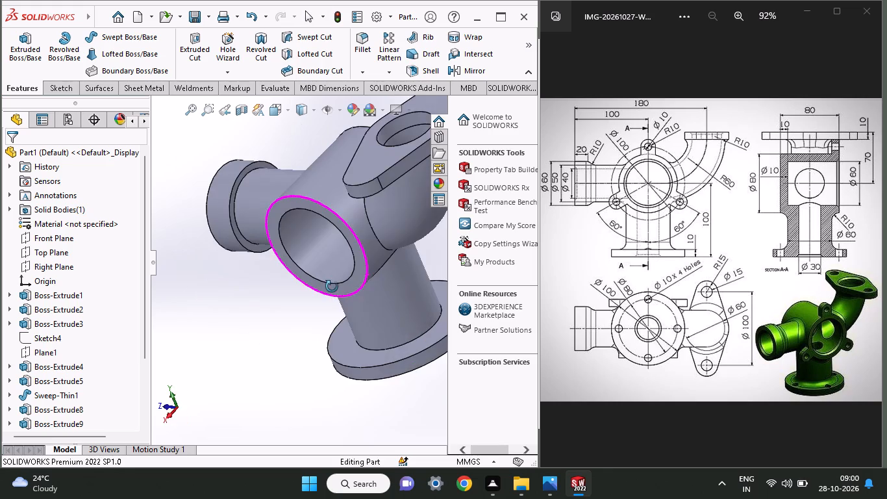
middle_click_drag(332, 287, 399, 241)
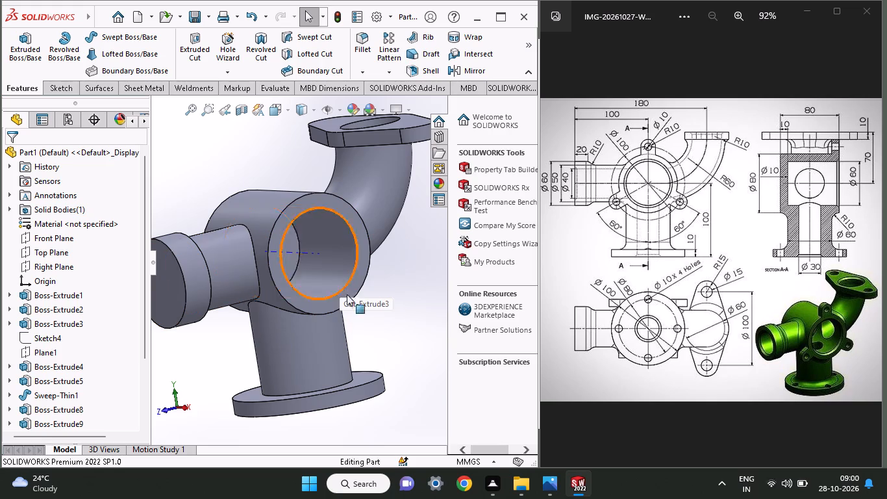
middle_click_drag(372, 329, 359, 372)
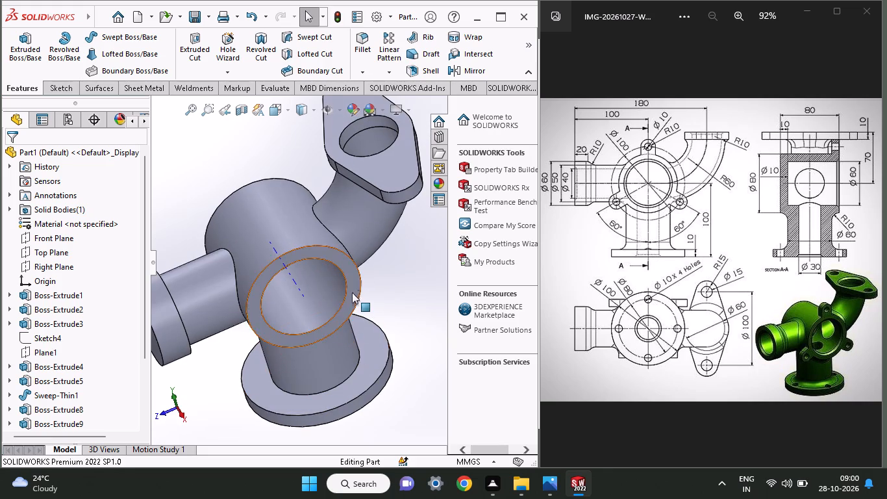
middle_click_drag(370, 279, 367, 233)
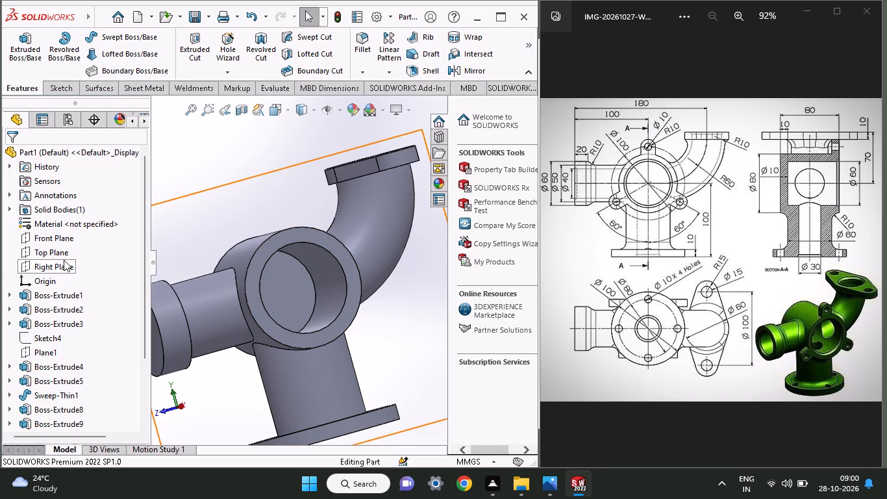
Sketch a circle about 60 mm in diameter on the Front Plane, centred on the side branch's axis.
left_click(56, 238)
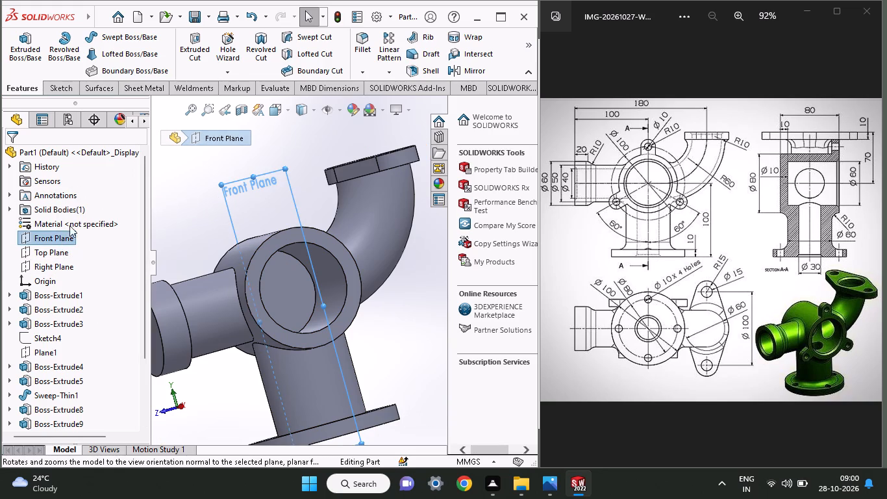
right_click(33, 240)
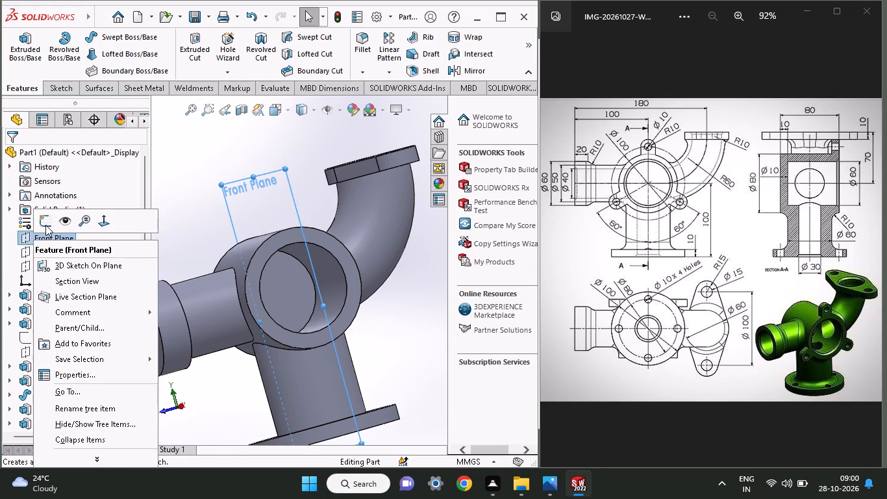
left_click(45, 225)
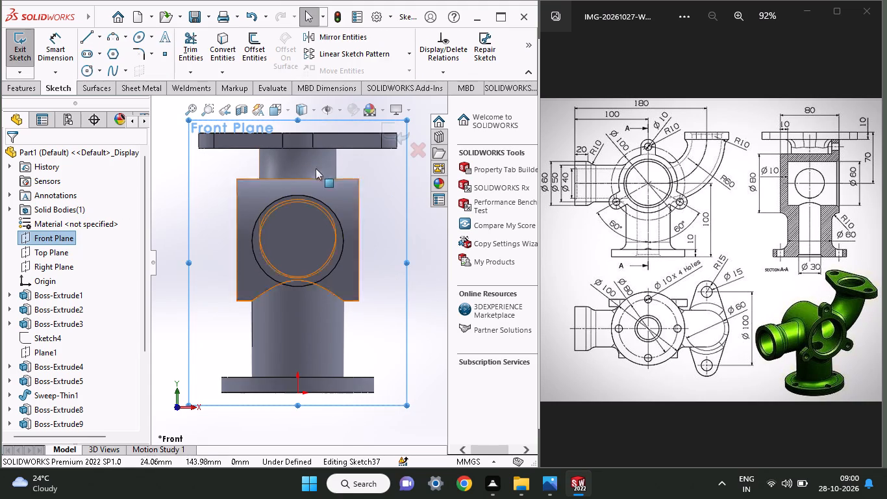
left_click(89, 67)
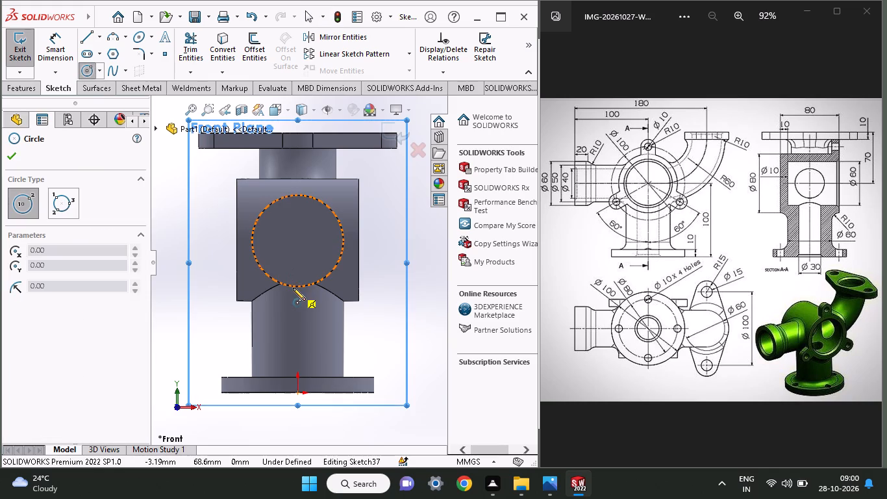
left_click(297, 243)
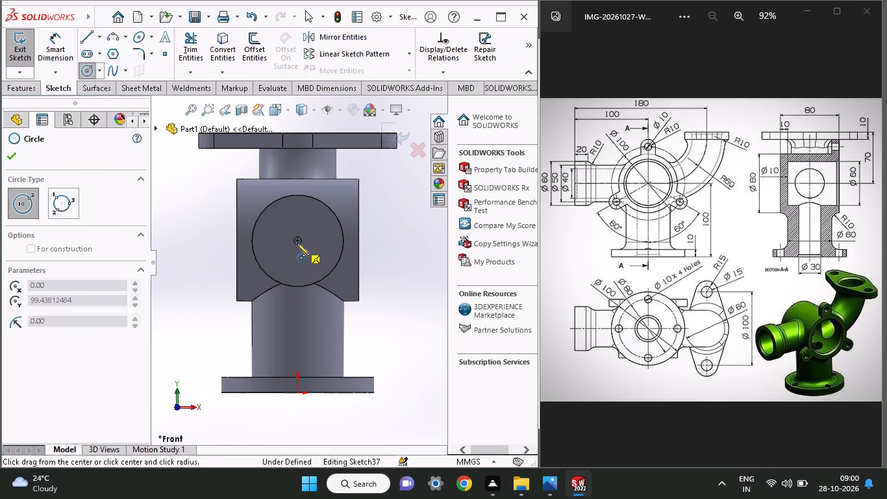
left_click(332, 269)
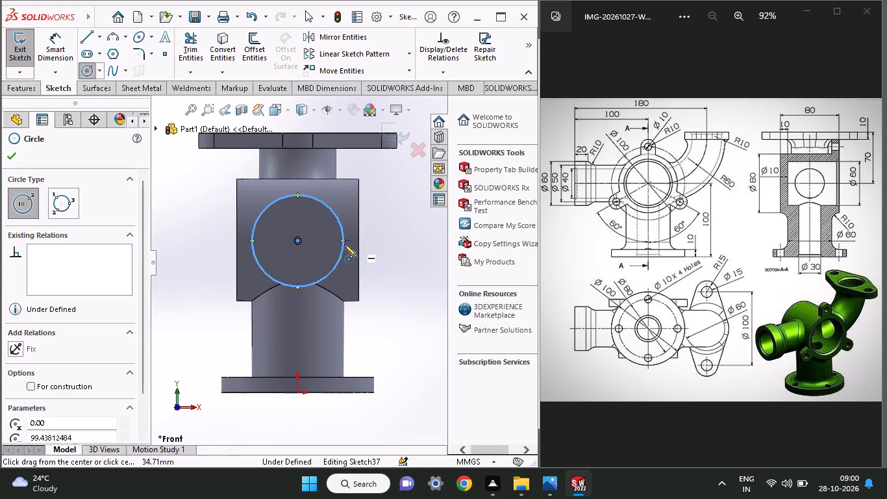
Try to extrude the Front Plane circle as a boss toward the elbow, up to the chamber's cylindrical inner wall, with merged result.
middle_click_drag(322, 252, 290, 266)
middle_click_drag(363, 268, 324, 285)
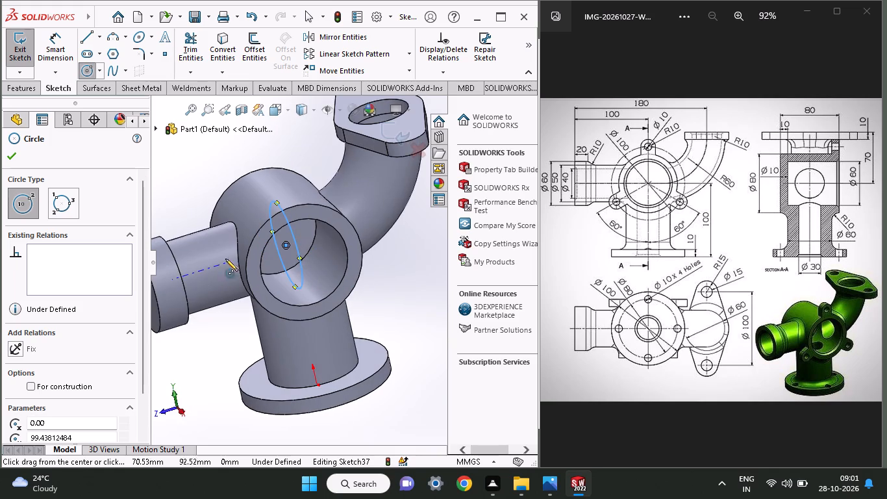
left_click(10, 94)
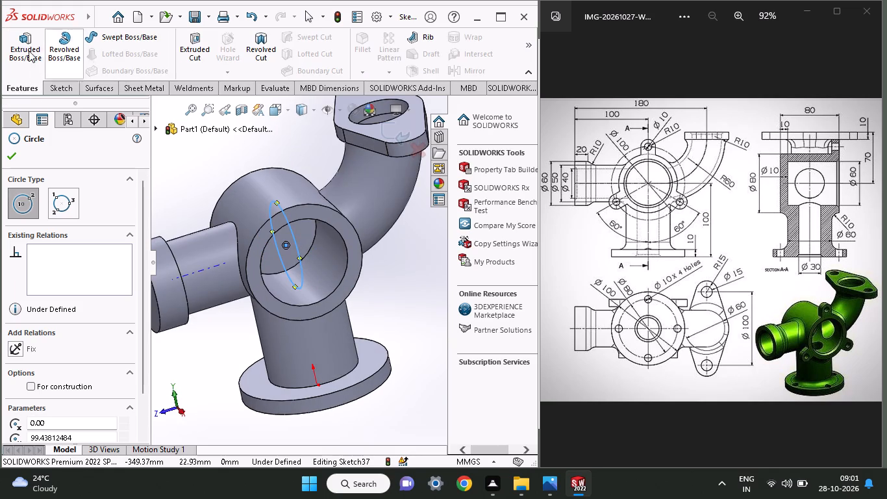
left_click(18, 50)
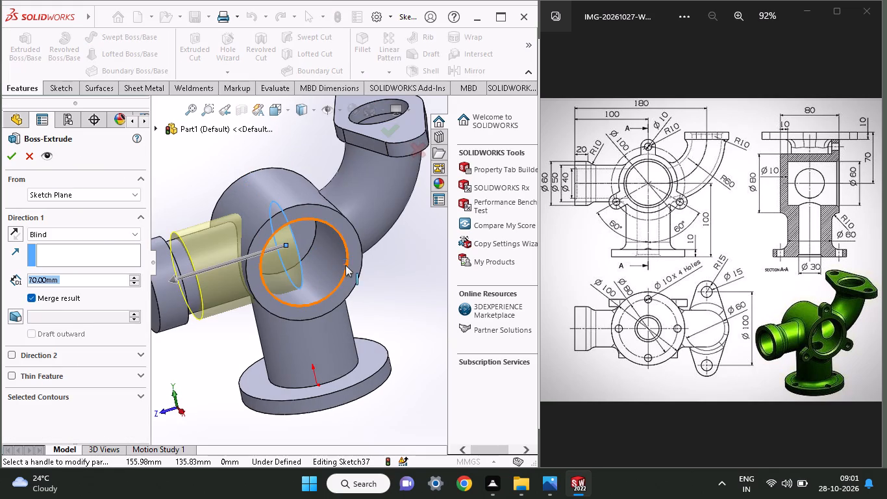
left_click(10, 225)
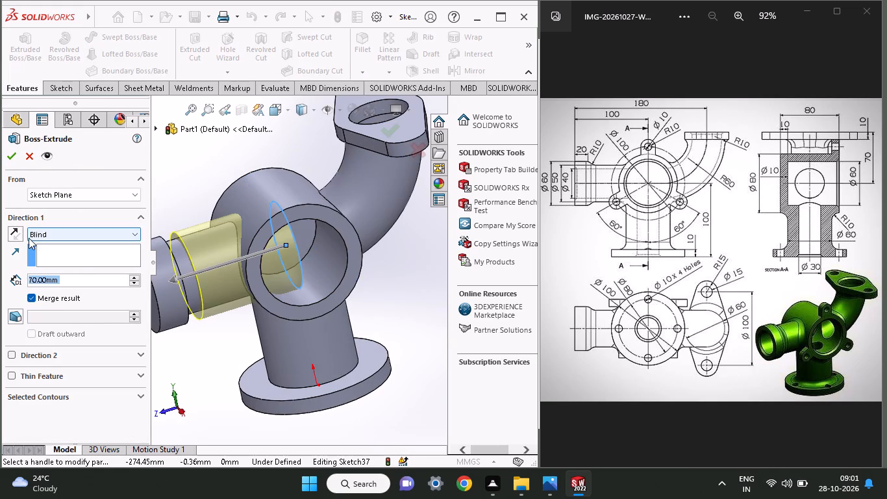
left_click(5, 233)
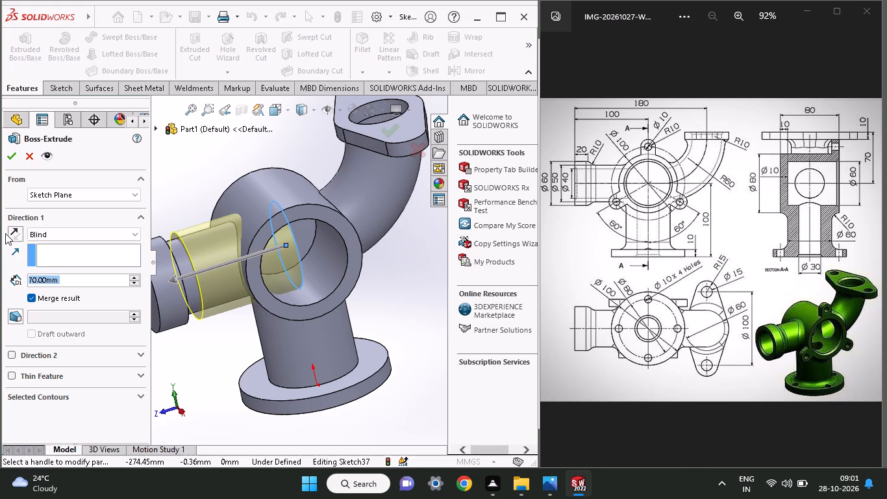
left_click(11, 230)
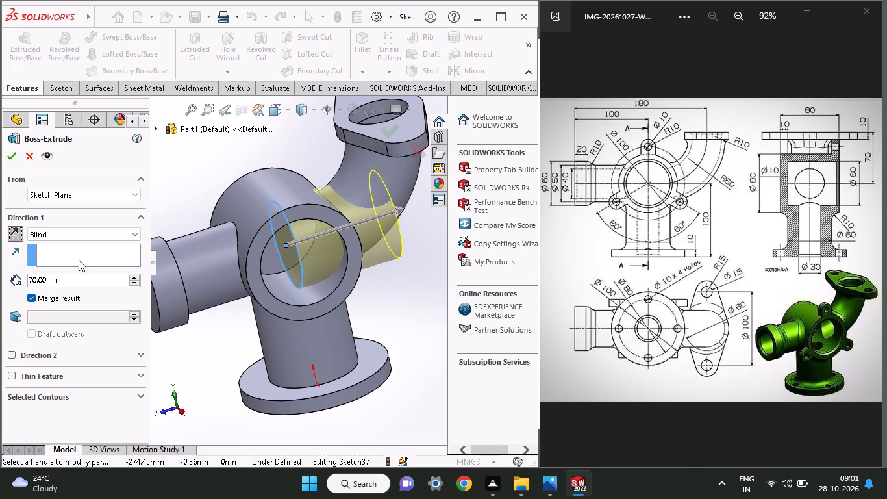
left_click(80, 238)
left_click(73, 269)
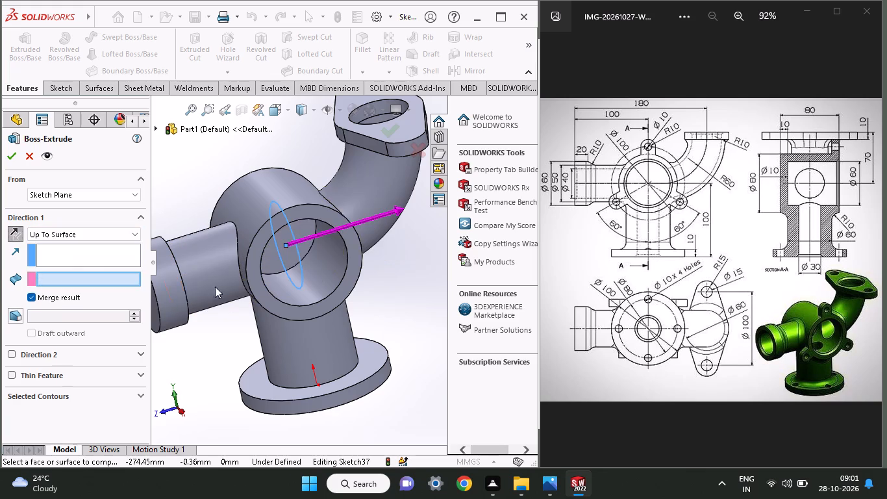
left_click(332, 250)
middle_click_drag(419, 297, 424, 277)
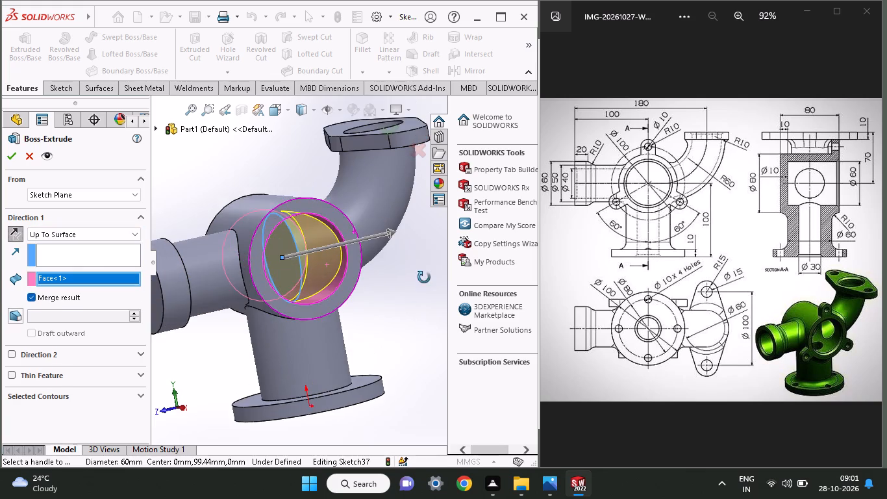
middle_click_drag(424, 277, 425, 276)
left_click(10, 159)
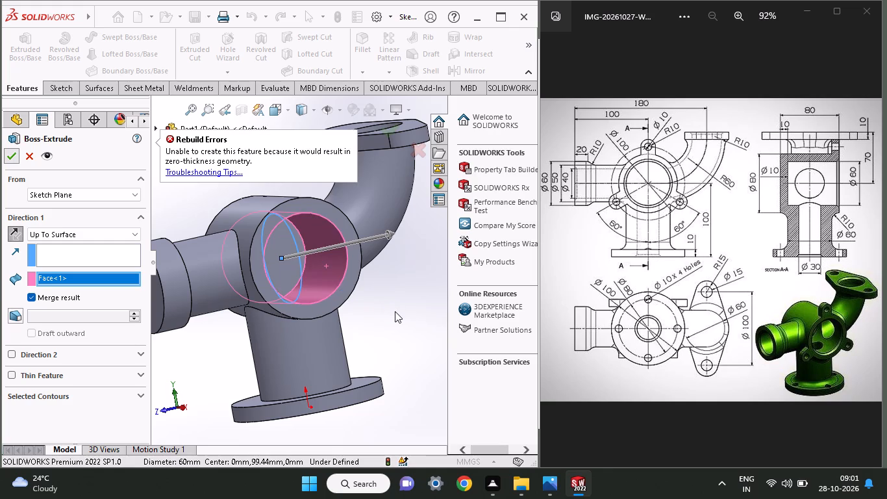
Make the boss extrusion a one-direction thin feature with a 5 mm wall thickness.
left_click(9, 374)
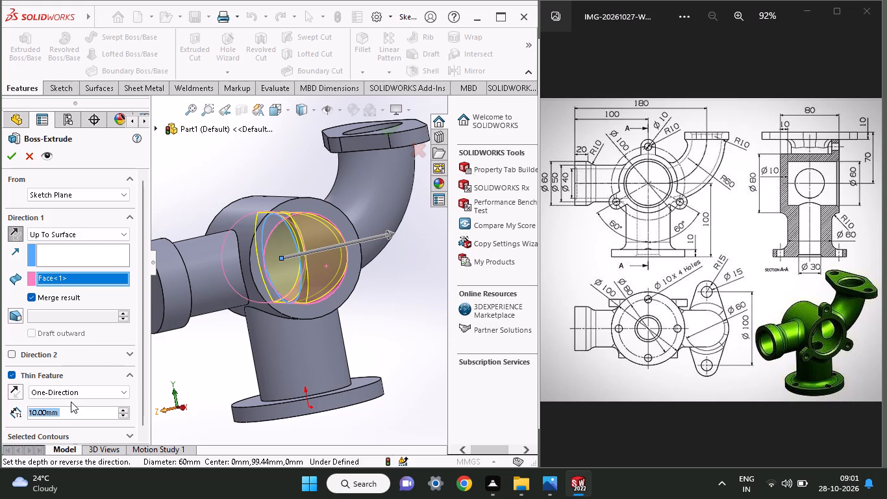
key("5")
key("Return")
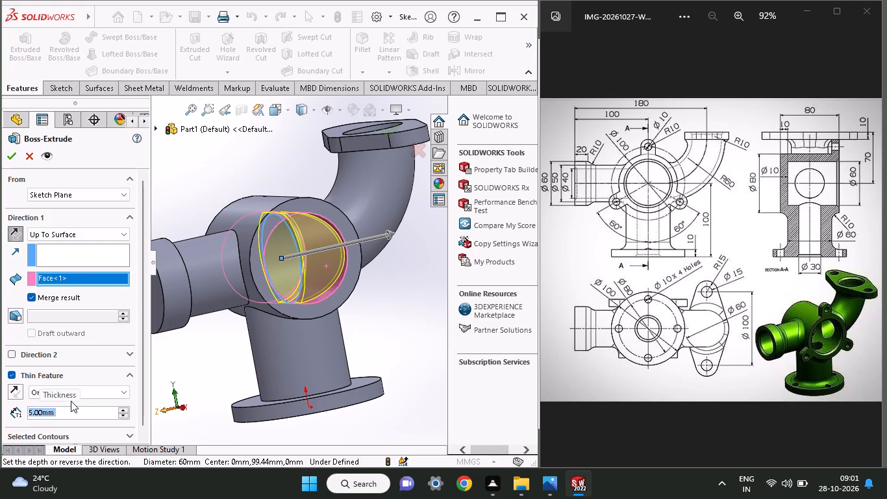
left_click(14, 159)
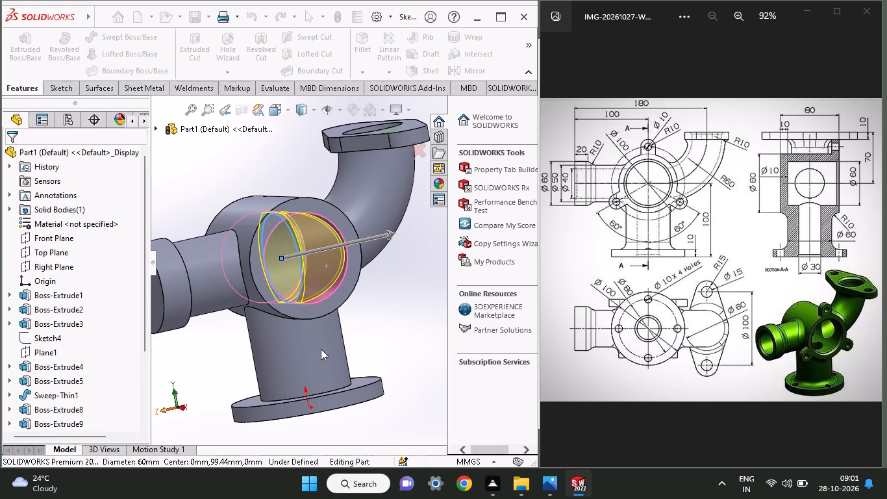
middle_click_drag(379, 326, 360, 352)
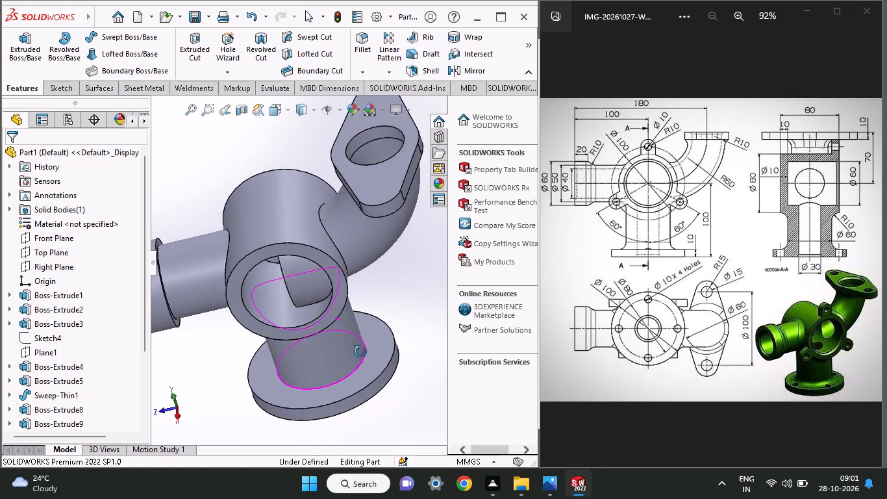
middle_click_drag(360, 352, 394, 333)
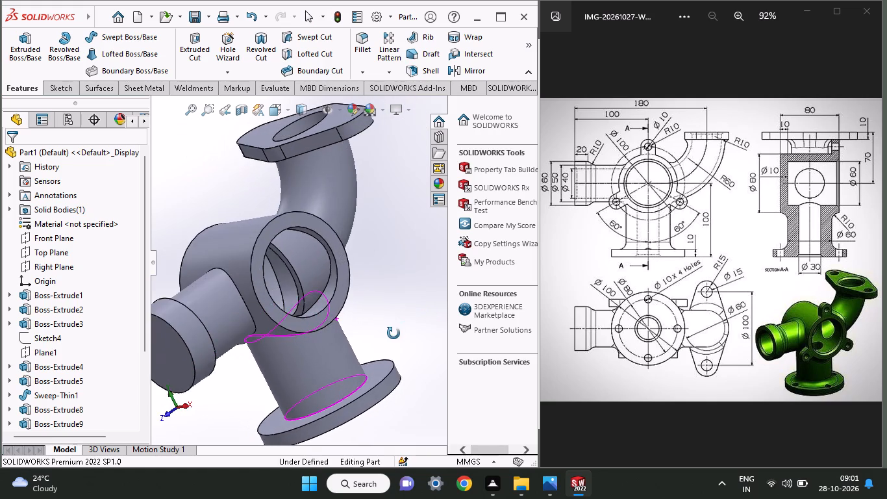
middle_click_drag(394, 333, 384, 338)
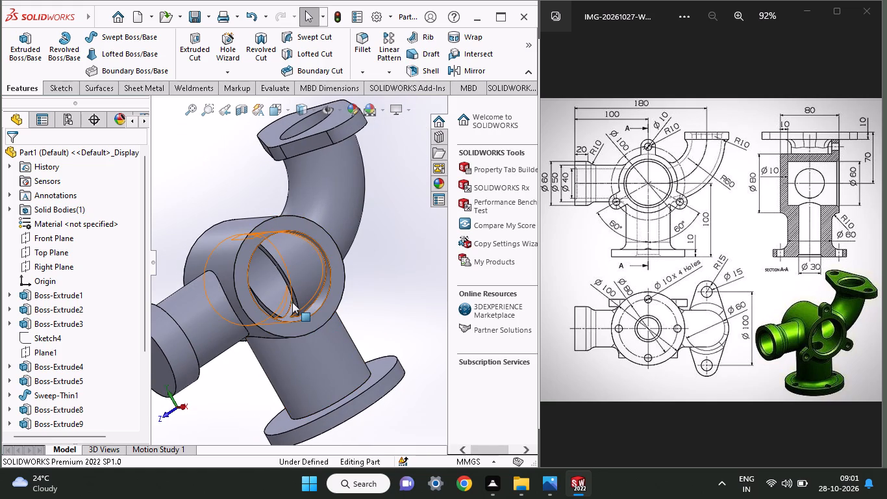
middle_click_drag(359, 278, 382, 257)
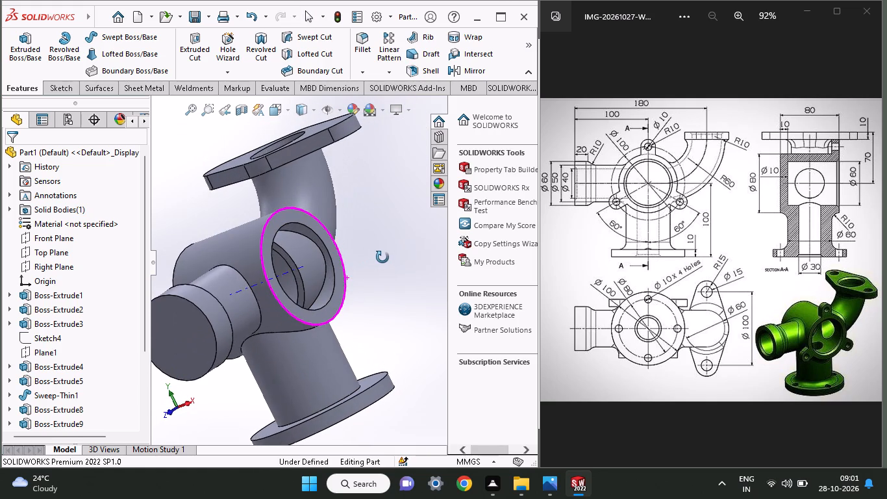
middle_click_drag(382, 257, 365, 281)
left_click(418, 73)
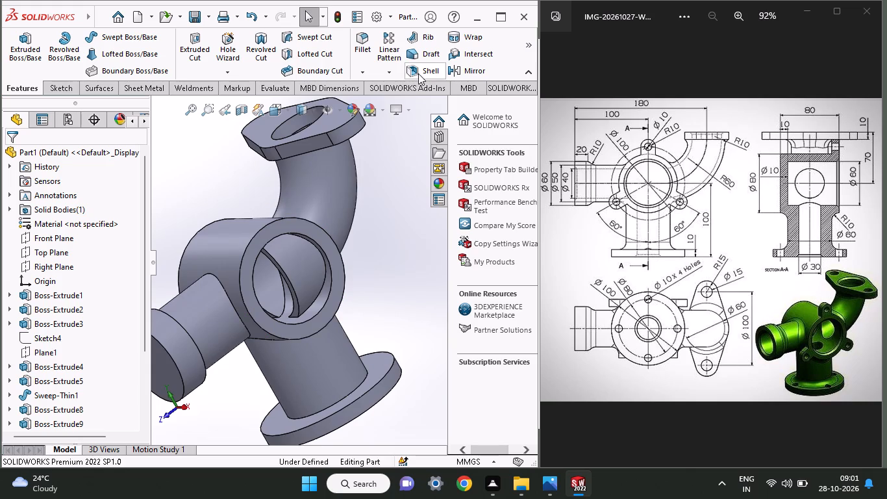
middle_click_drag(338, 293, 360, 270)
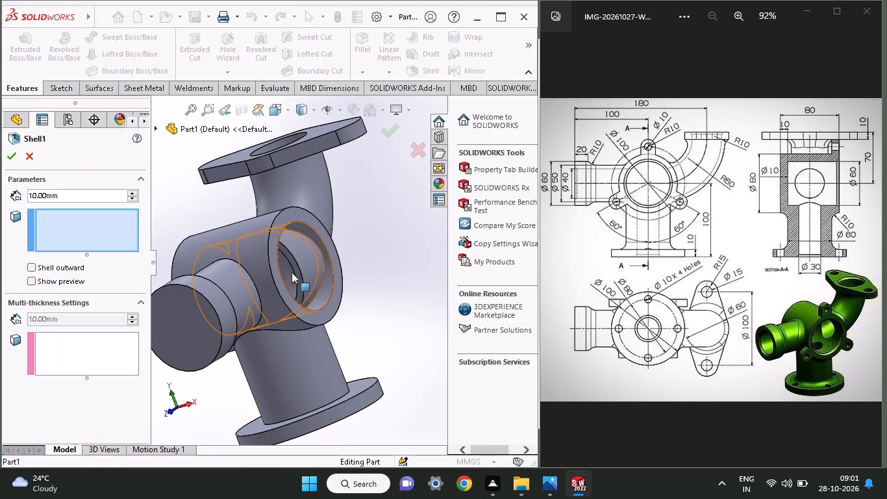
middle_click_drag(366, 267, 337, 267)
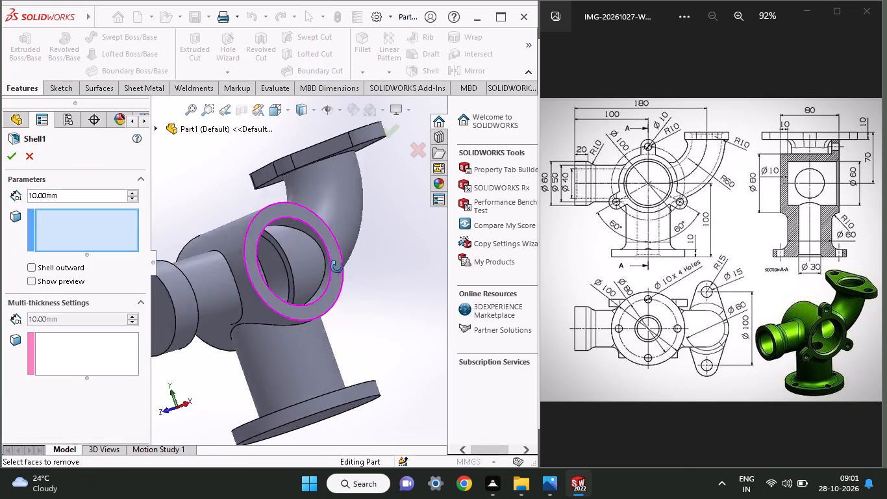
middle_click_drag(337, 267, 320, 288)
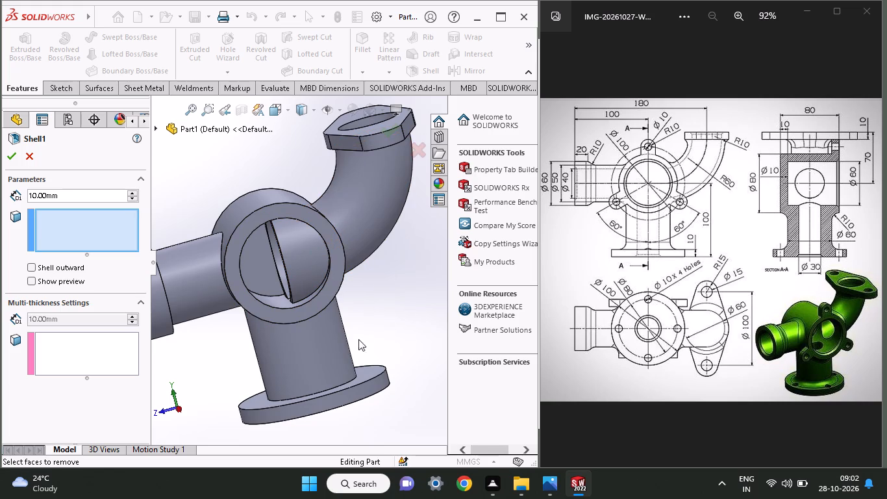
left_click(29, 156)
Sketch a circle of 30 mm radius on the chamber's flat inner floor face, centred on the chamber's axis, and dimension its diameter.
left_click(254, 255)
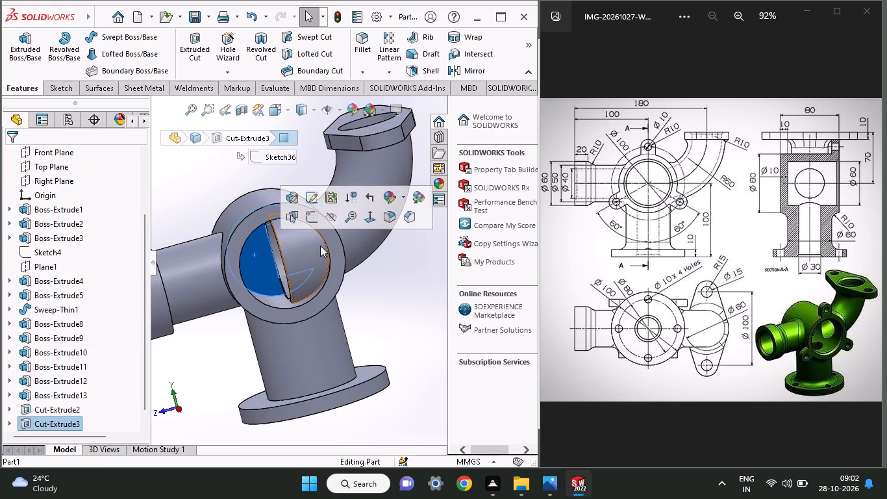
left_click(312, 223)
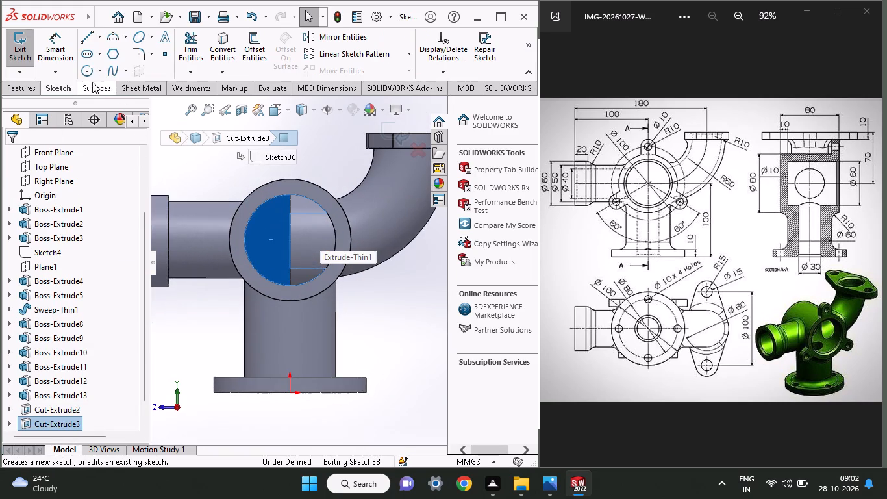
left_click(84, 70)
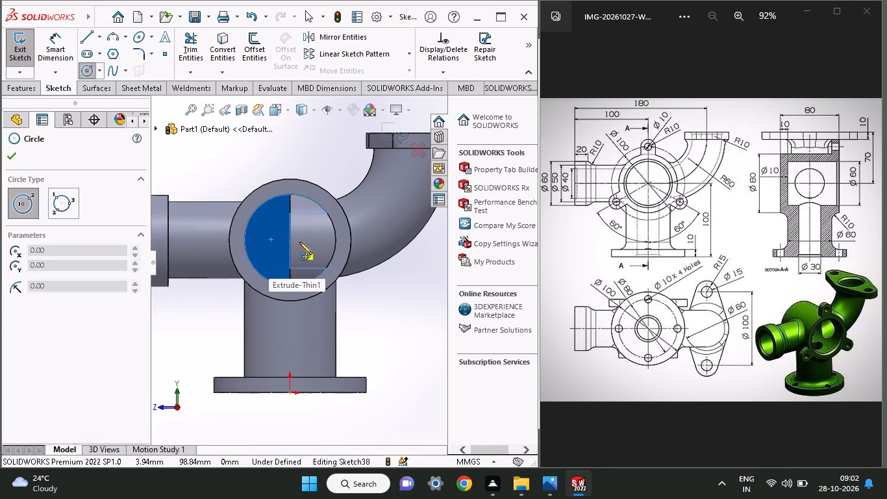
left_click(288, 242)
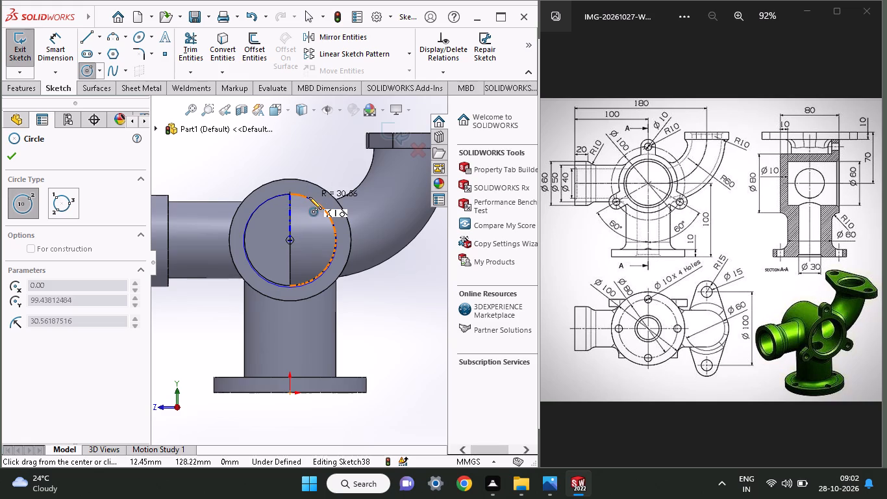
left_click(360, 303)
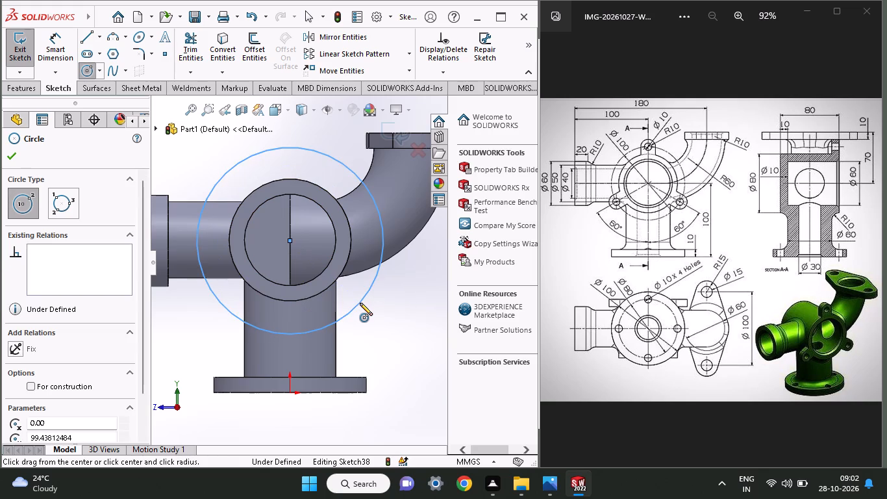
type("30")
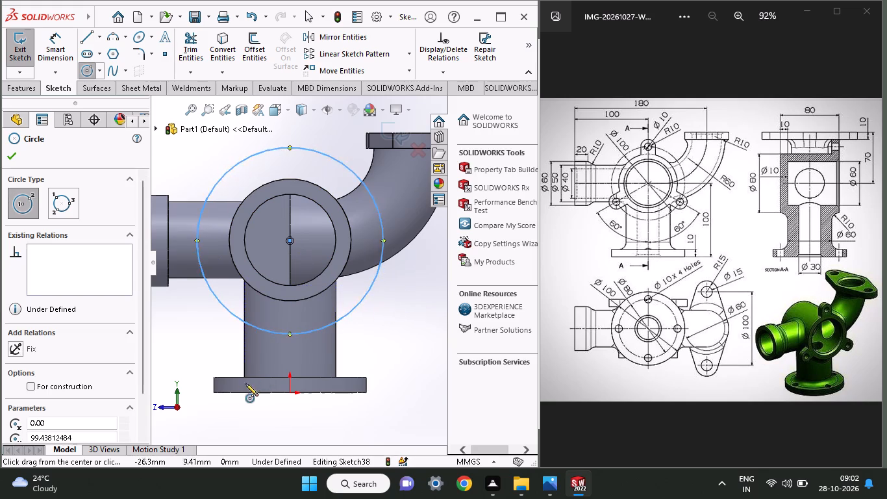
left_click(46, 57)
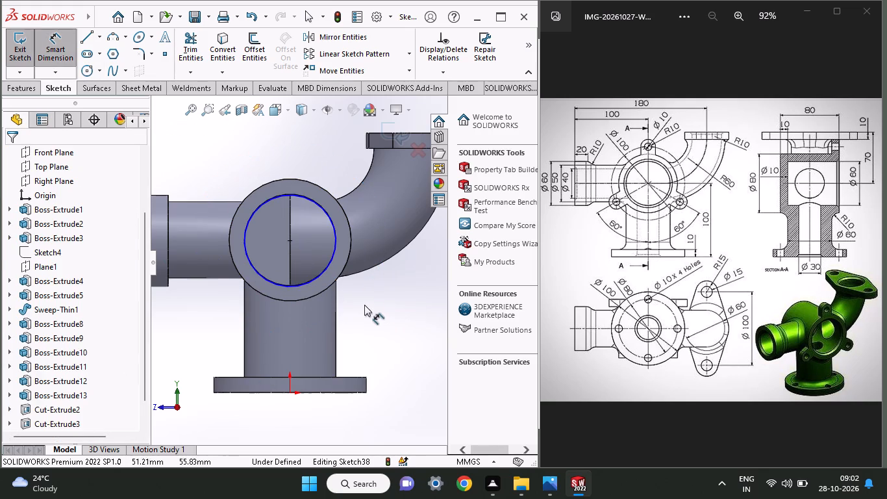
left_click(315, 279)
left_click(381, 326)
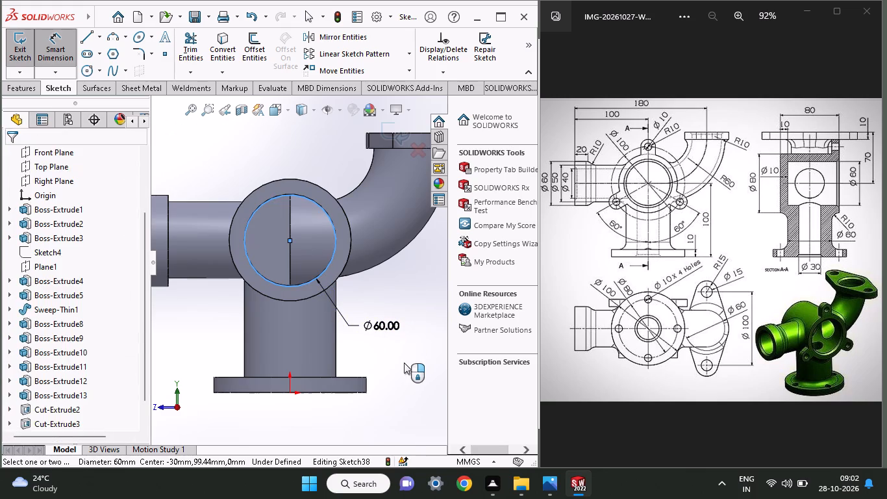
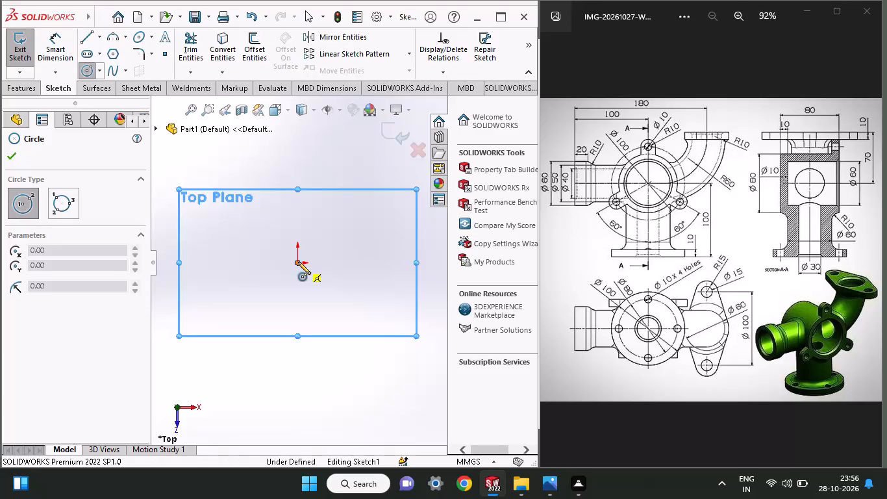
Sketch a circle of about 22 mm radius on the Top Plane, centred on the origin.
left_click(305, 292)
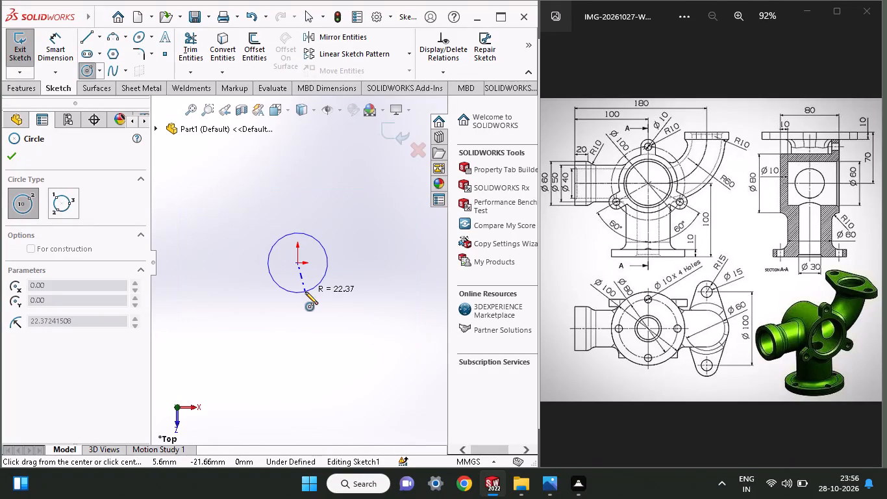
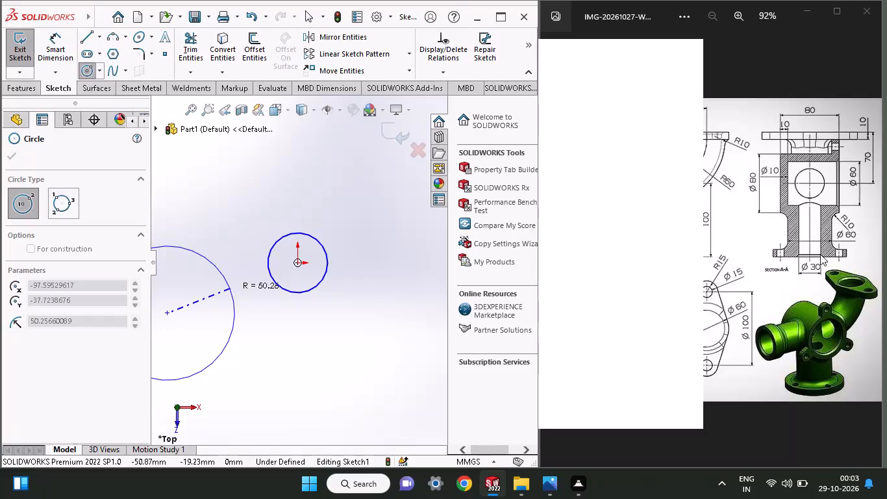
Bring the reference drawing into view and add a diameter dimension to the circle centred on the origin.
left_click(820, 254)
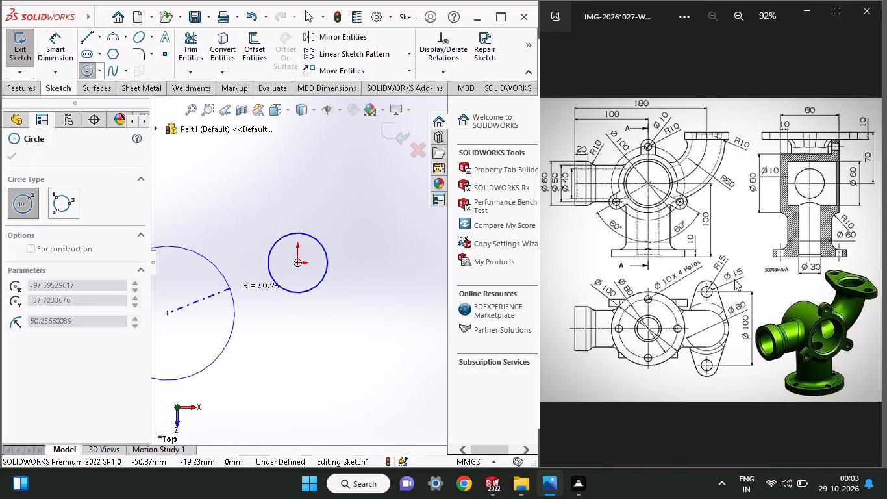
left_click(793, 277)
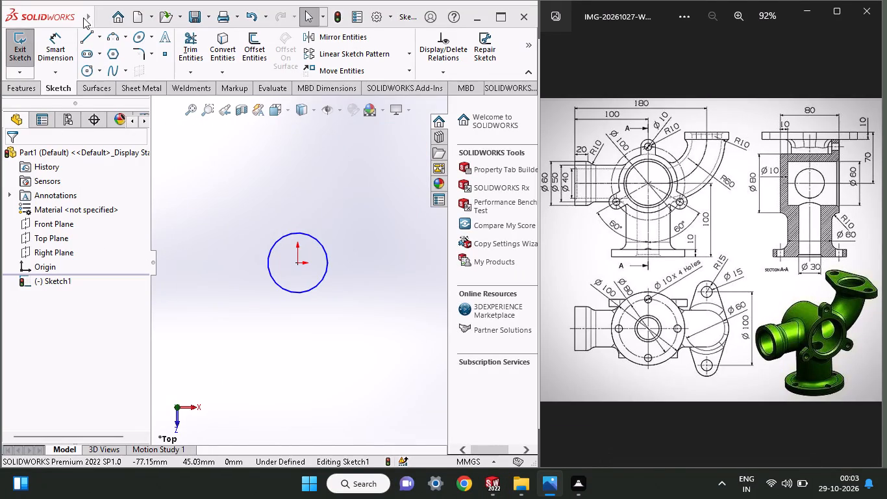
left_click(62, 50)
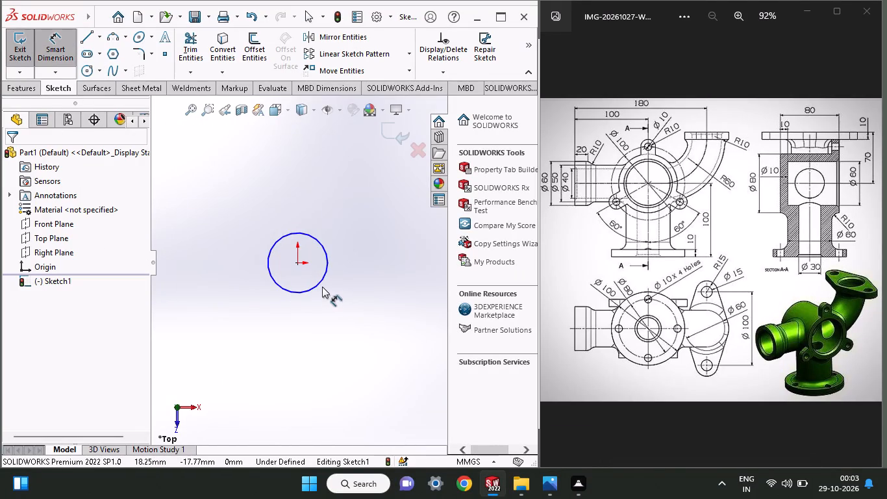
left_click(322, 287)
left_click(322, 283)
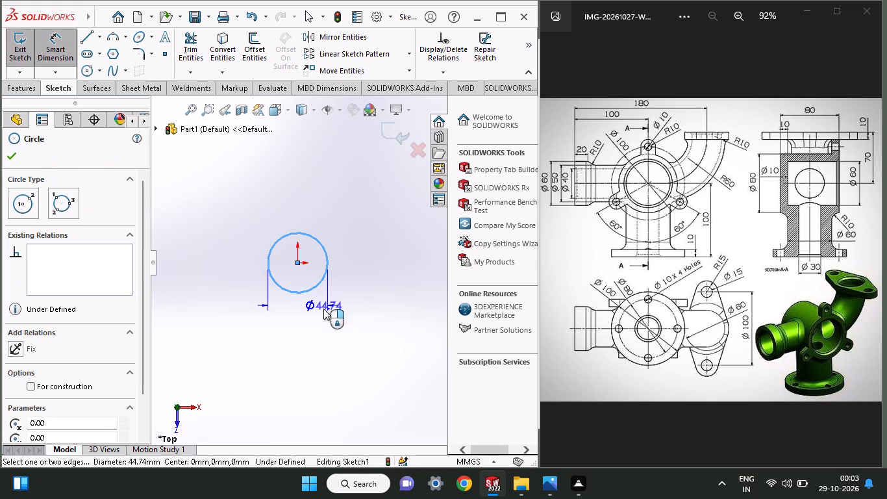
left_click(323, 309)
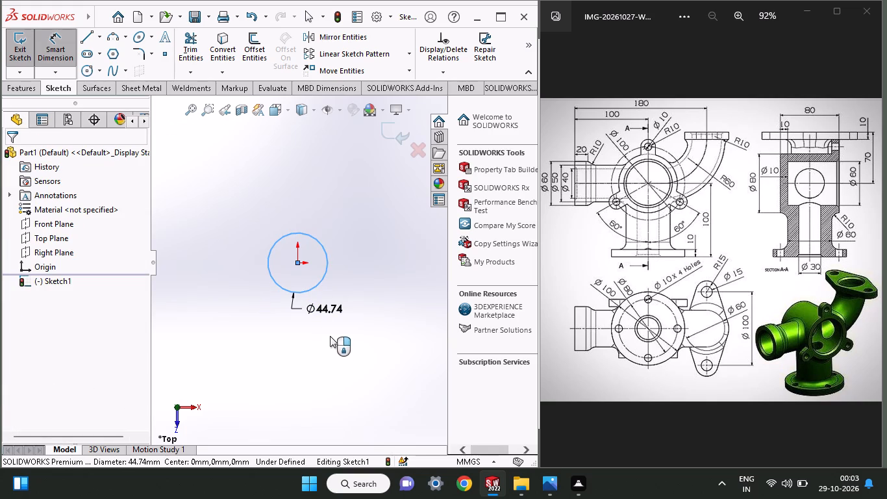
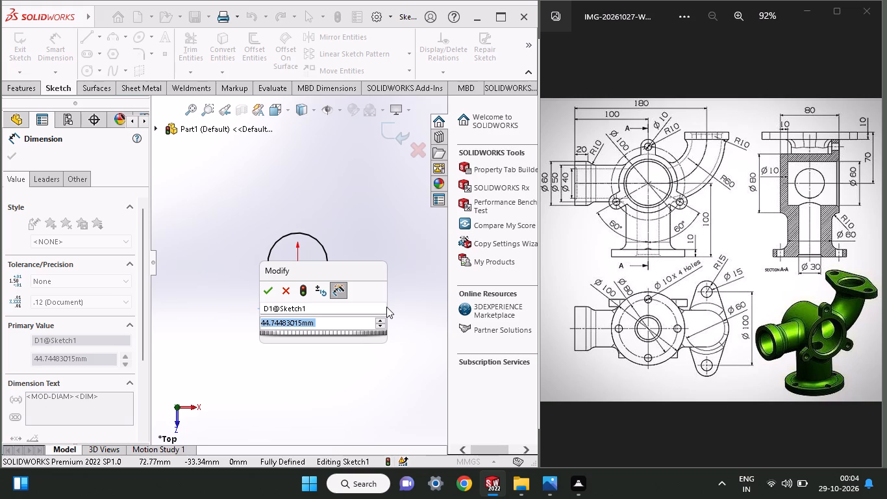
Set the diameter of the origin-centred circle to 100 mm.
key("End")
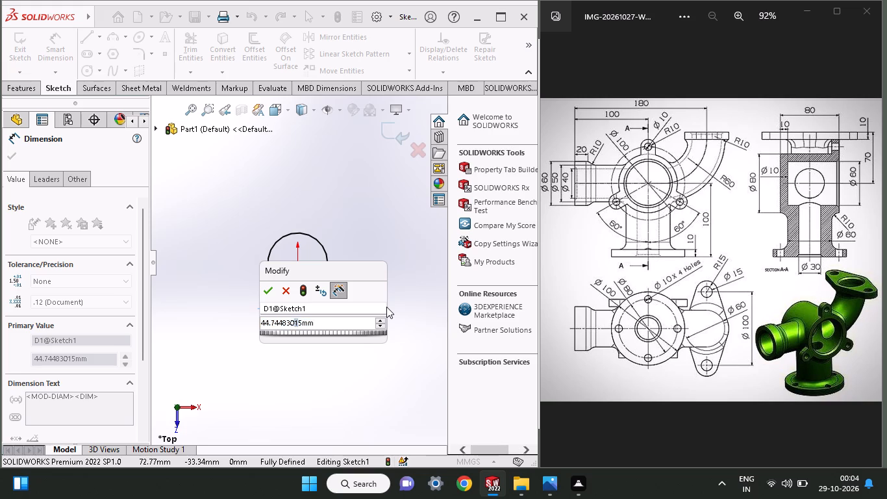
key("Insert")
key("Insert")
key("Return")
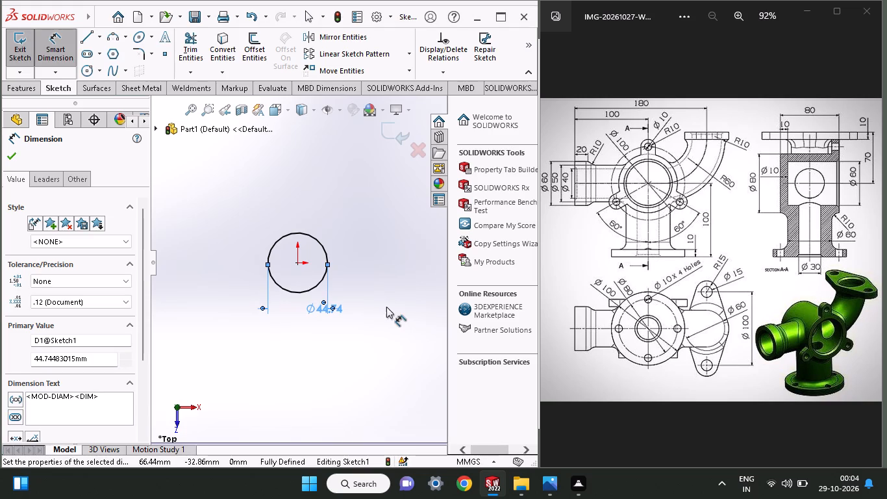
left_click(329, 313)
left_click(329, 313)
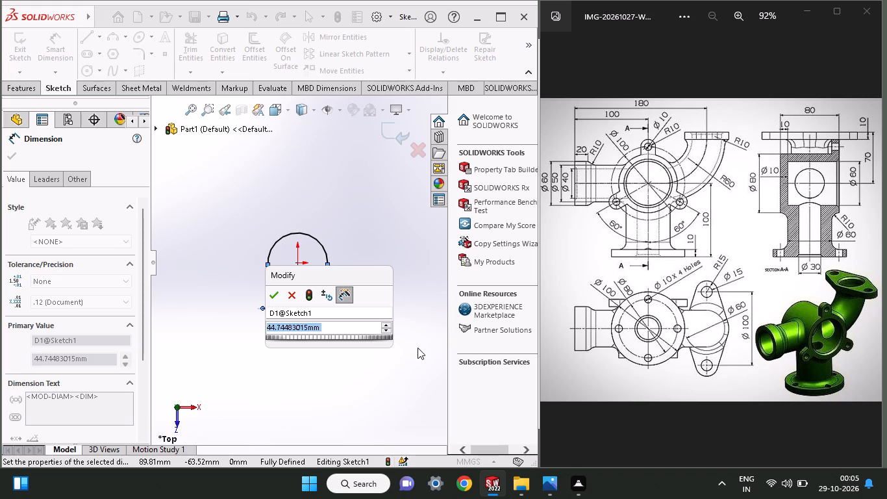
key("End")
key("Insert")
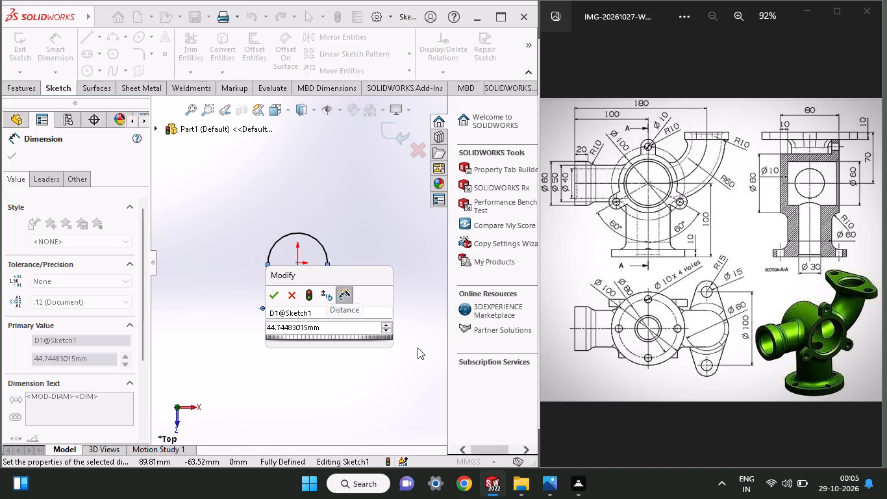
key("BackSpace")
key("BackSpace")
key("BackSpace")
key("BackSpace")
key("BackSpace")
key("BackSpace")
key("BackSpace")
key("BackSpace")
key("BackSpace")
key("BackSpace")
key("BackSpace")
key("BackSpace")
key("BackSpace")
key("BackSpace")
key("BackSpace")
key("BackSpace")
key("BackSpace")
key("BackSpace")
key("BackSpace")
key("BackSpace")
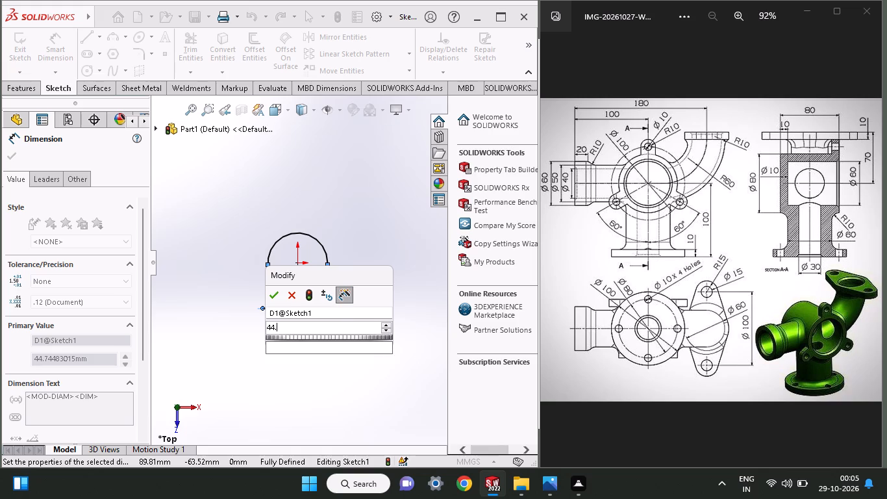
type("100")
key("Return")
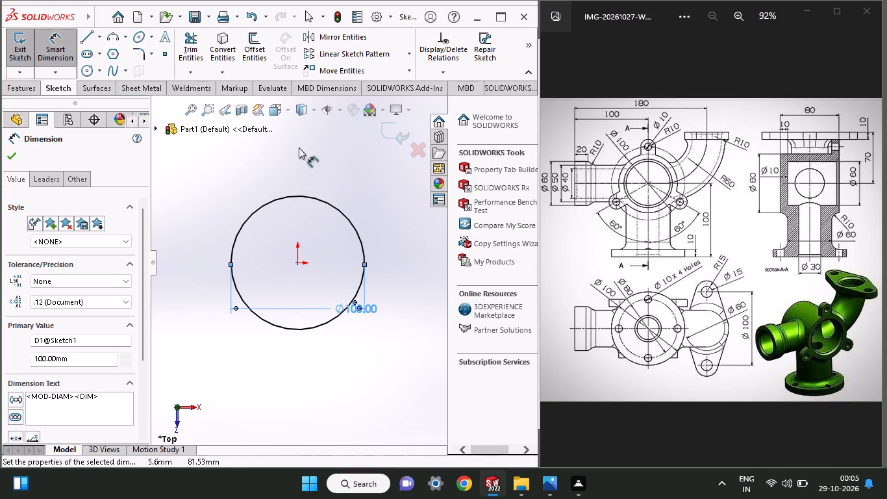
Extrude the 100 mm circle as a blind boss 10 mm deep to form the base flange.
left_click(7, 90)
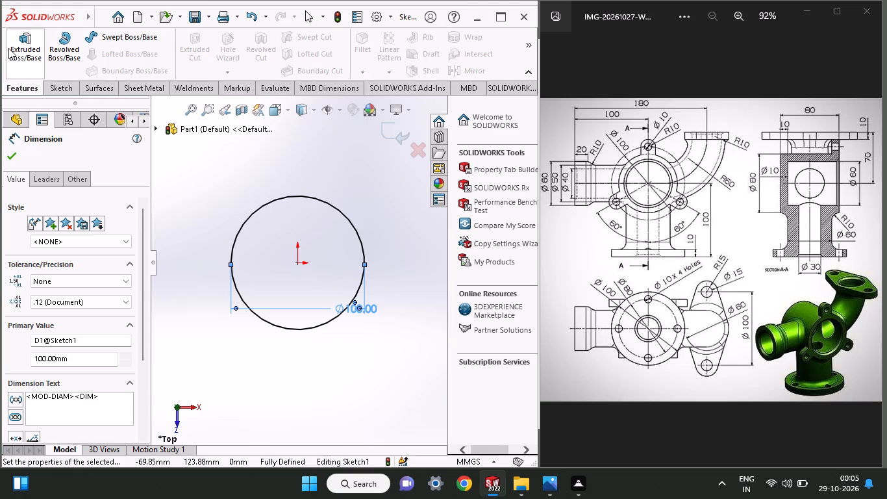
left_click(10, 46)
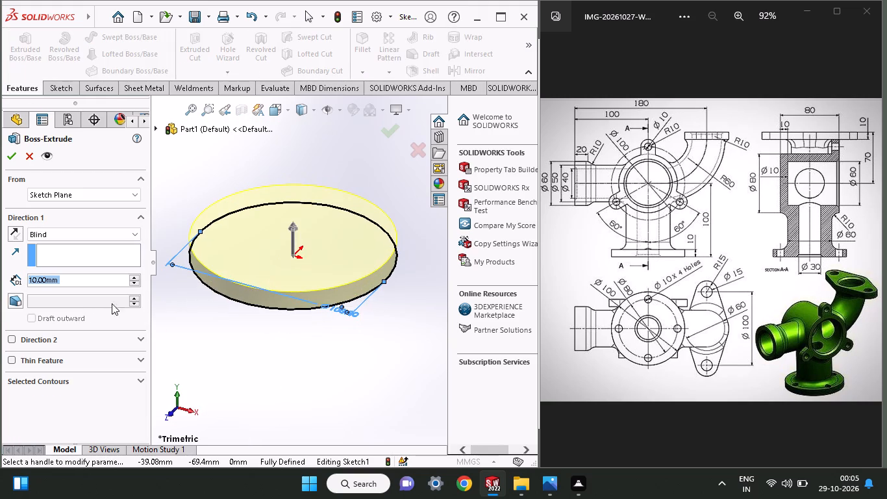
left_click(12, 154)
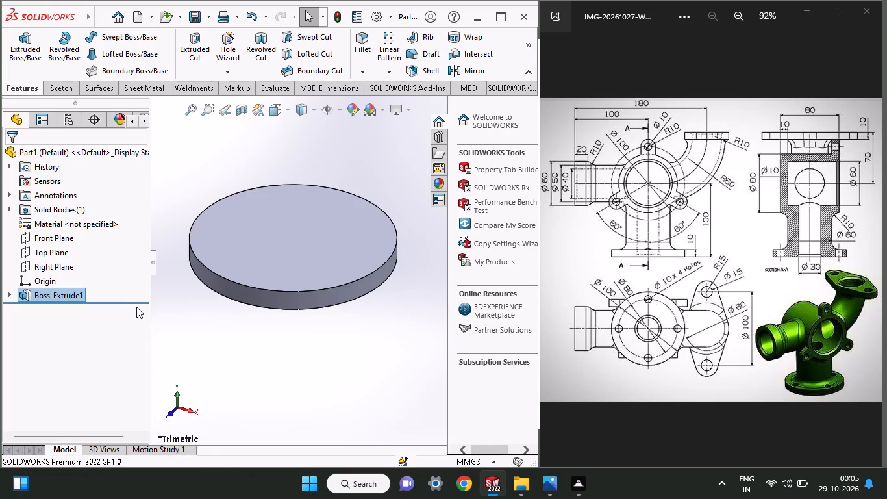
Sketch a circle centred on the origin on the flange's top face and dimension its diameter to 60 mm.
left_click(265, 262)
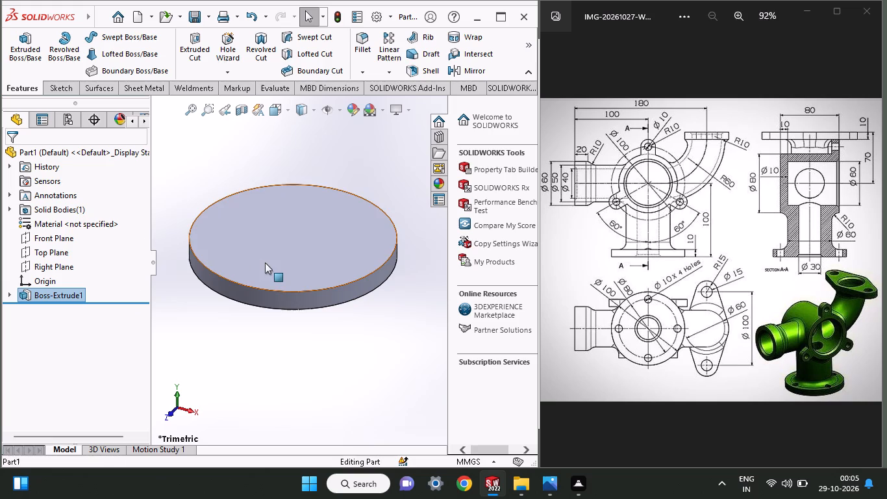
left_click(326, 225)
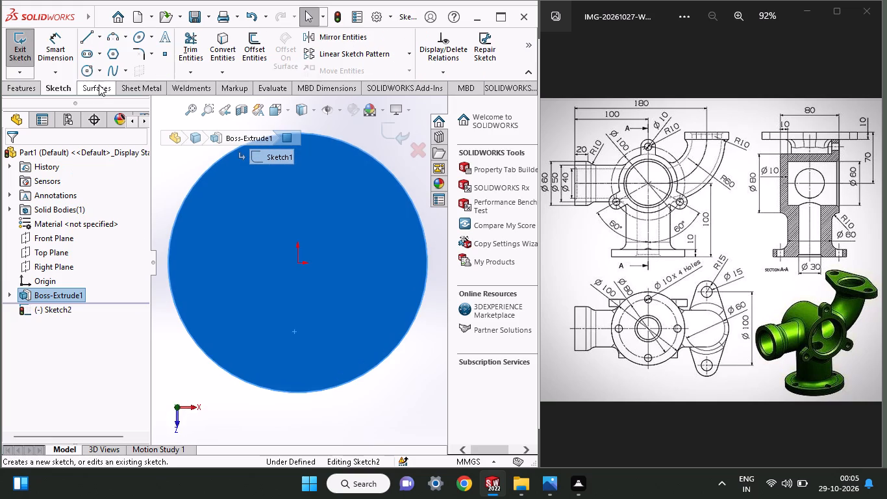
left_click(88, 74)
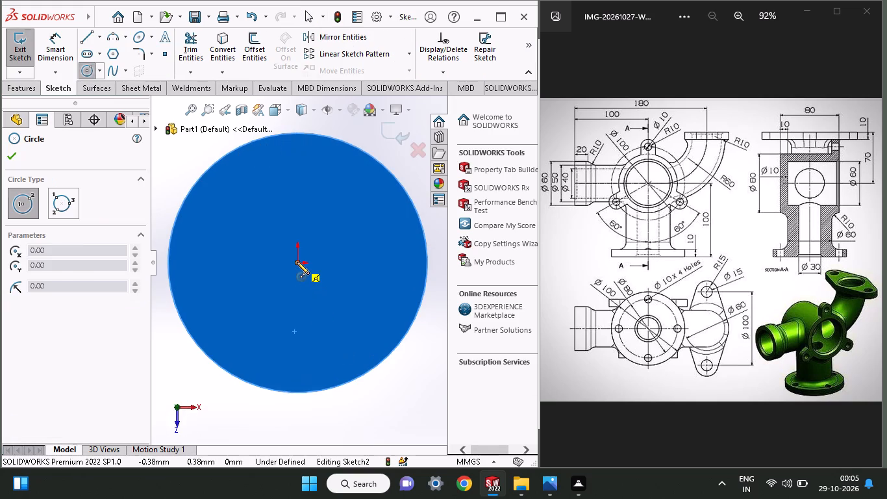
left_click(297, 262)
left_click(332, 316)
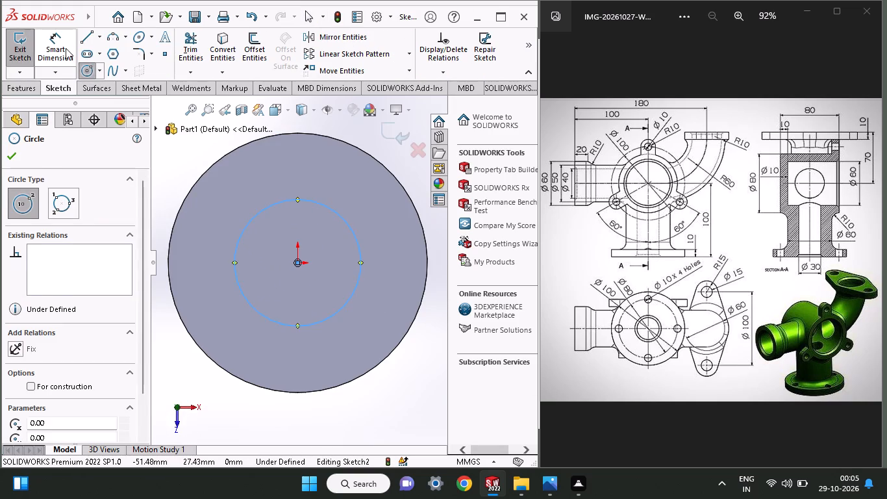
left_click(66, 48)
left_click(258, 313)
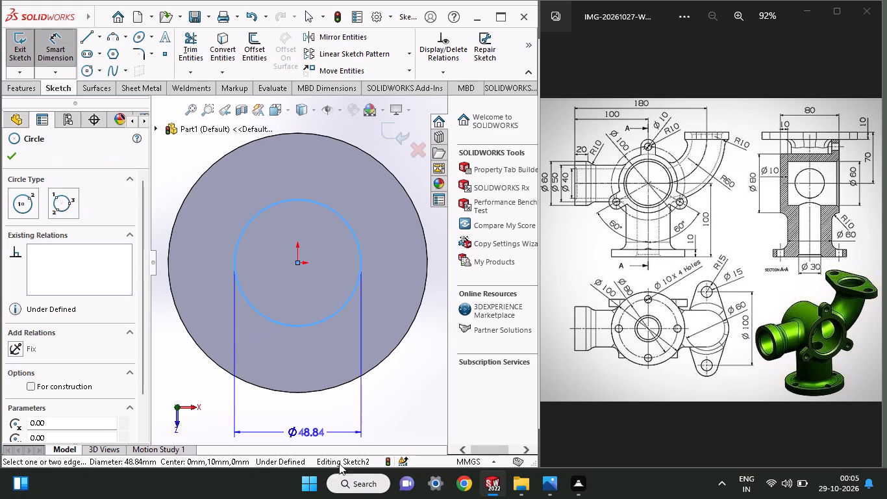
left_click(338, 366)
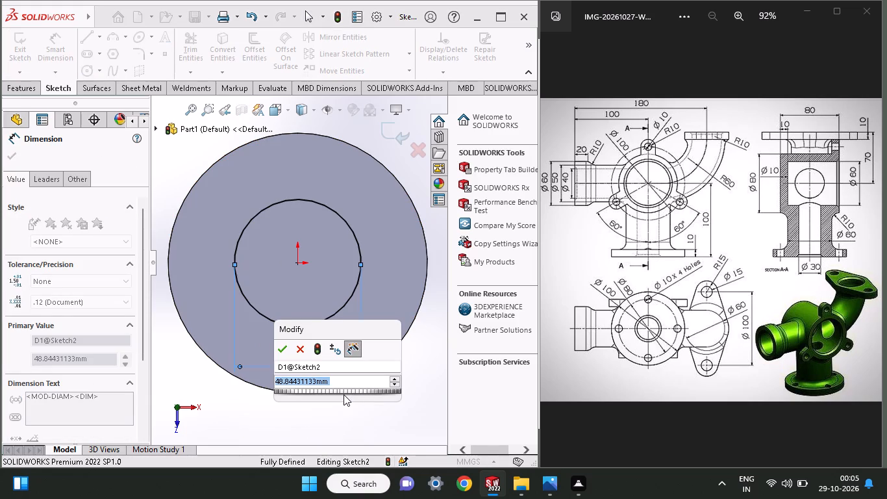
type("60")
key("Return")
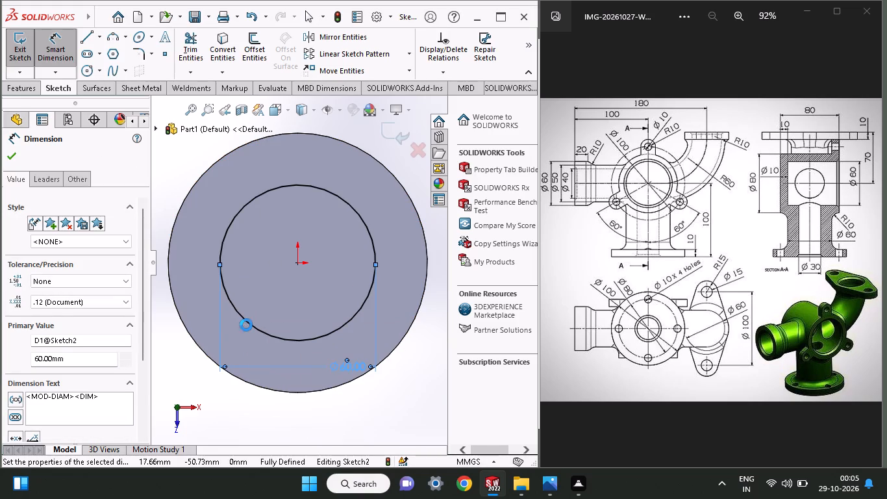
Extrude the 60 mm circle upward 90 mm as a blind boss merged with the base flange.
left_click(19, 87)
left_click(21, 62)
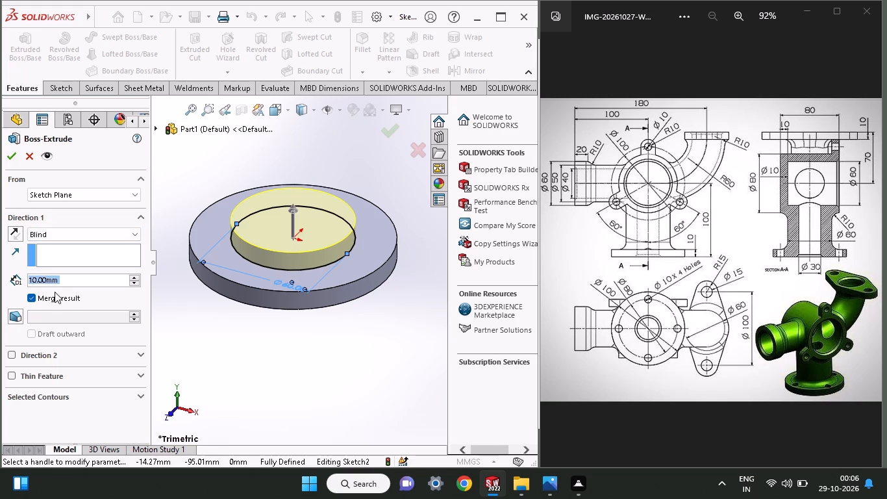
key("9")
key("0")
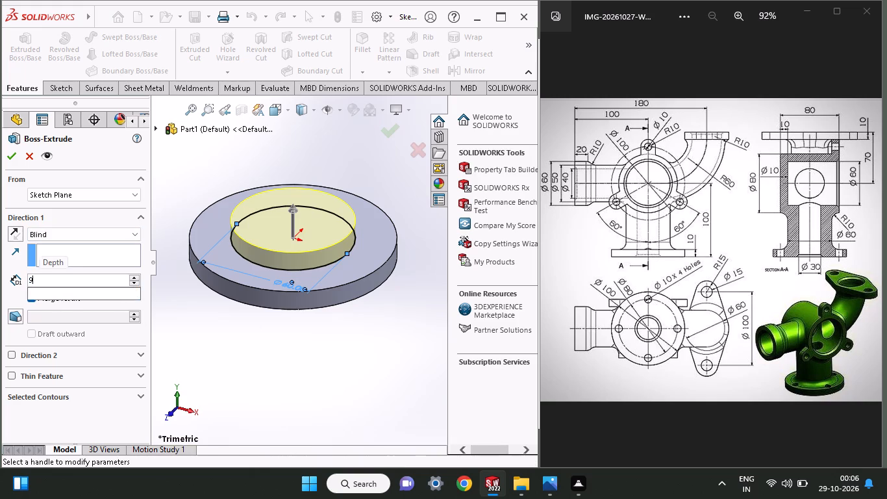
key("Return")
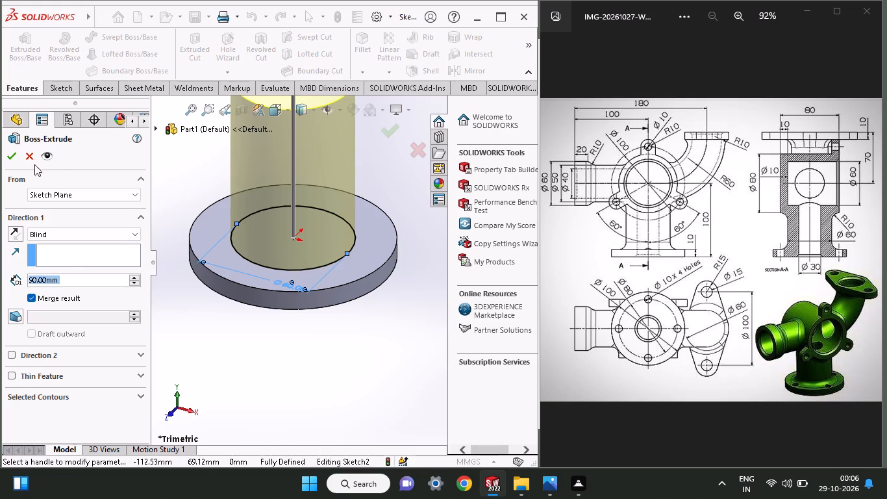
left_click(10, 159)
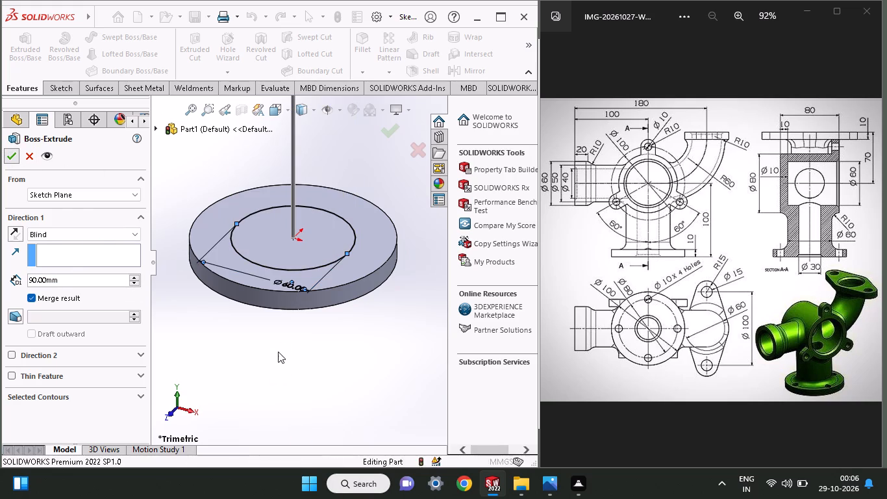
Start a sketch on the Front Plane and draw a circle about 75 mm in diameter centred on the midpoint of the cylinder's top edge.
middle_click_drag(278, 352, 308, 407)
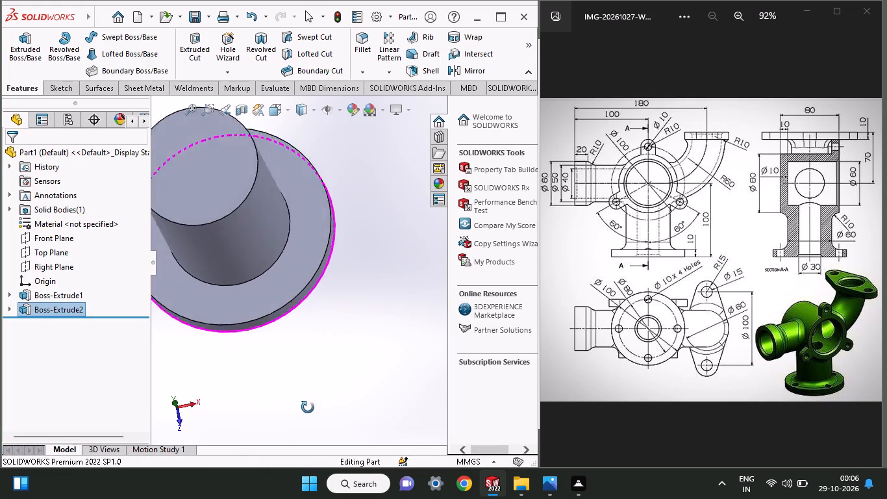
middle_click_drag(308, 407, 312, 383)
middle_click_drag(303, 341, 304, 245)
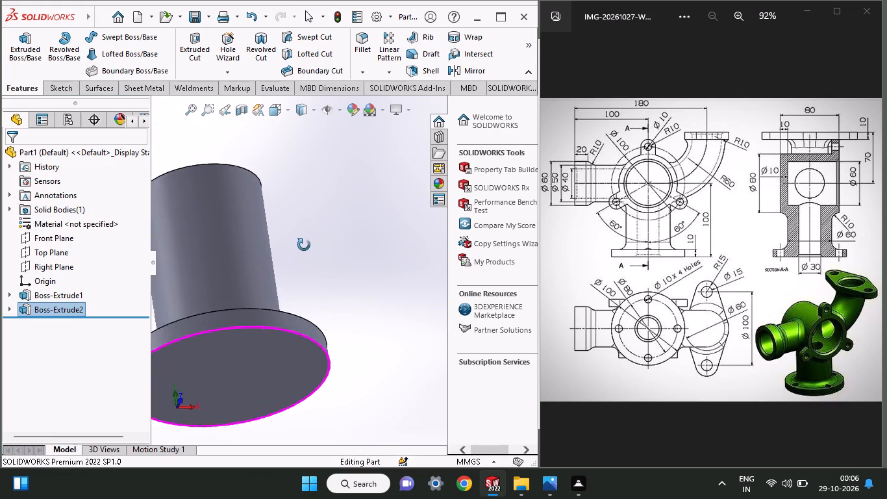
middle_click_drag(304, 245, 393, 277)
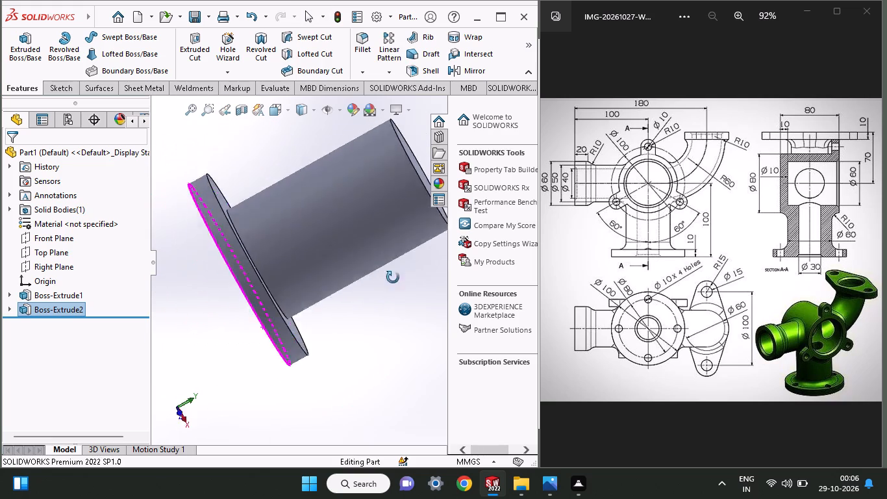
middle_click_drag(393, 277, 390, 241)
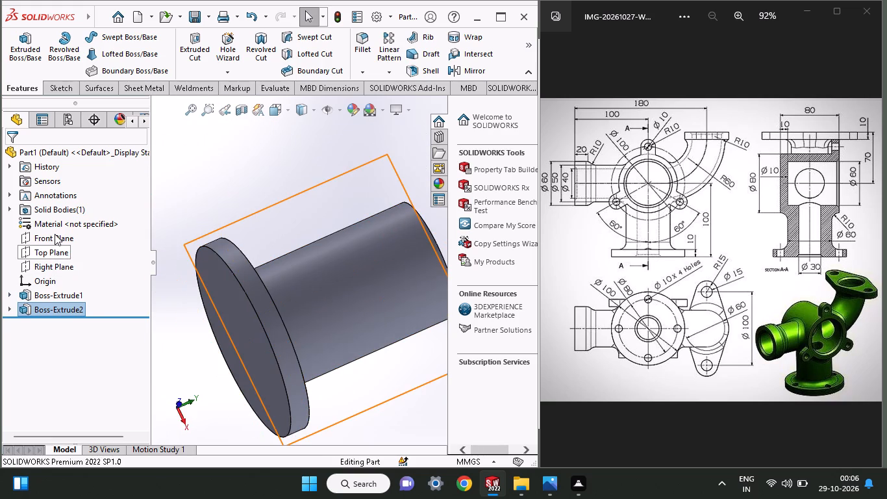
left_click(55, 234)
left_click(64, 216)
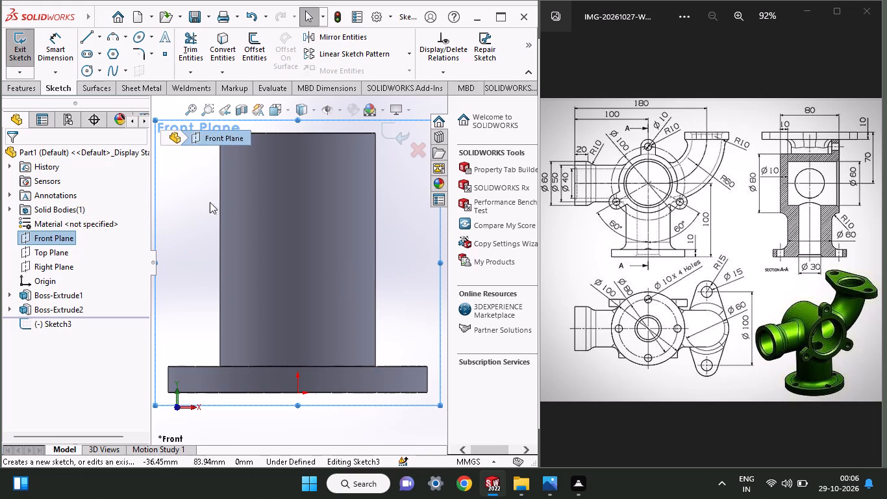
scroll(314, 240, "up", 4, "ctrl")
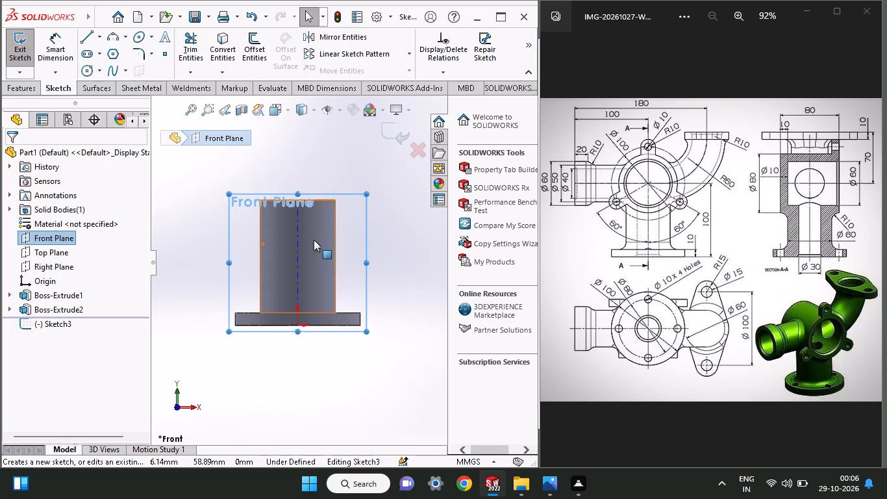
scroll(314, 240, "down", 4, "ctrl")
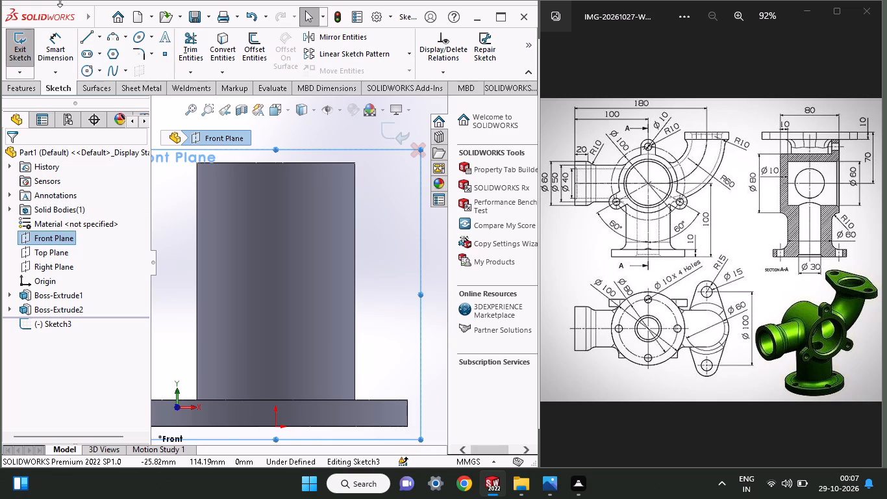
left_click(90, 70)
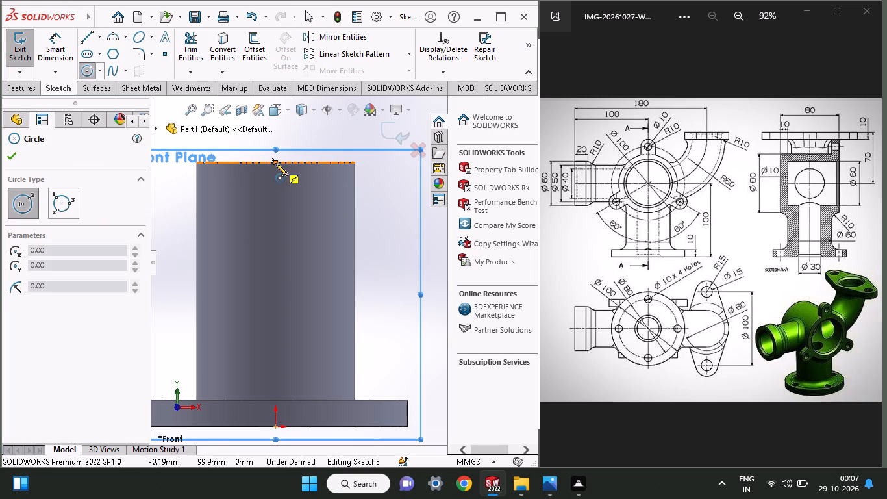
left_click(275, 163)
left_click(371, 186)
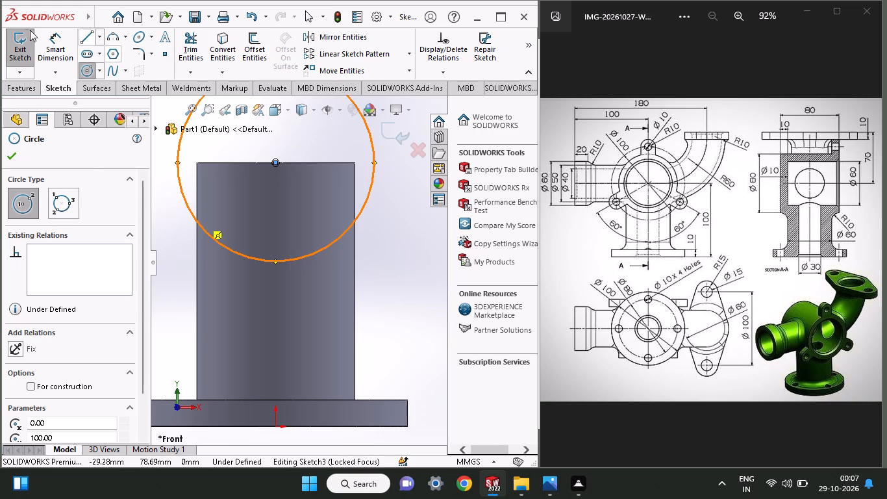
Dimension the diameter of the Front Plane circle to 100 mm.
left_click(40, 45)
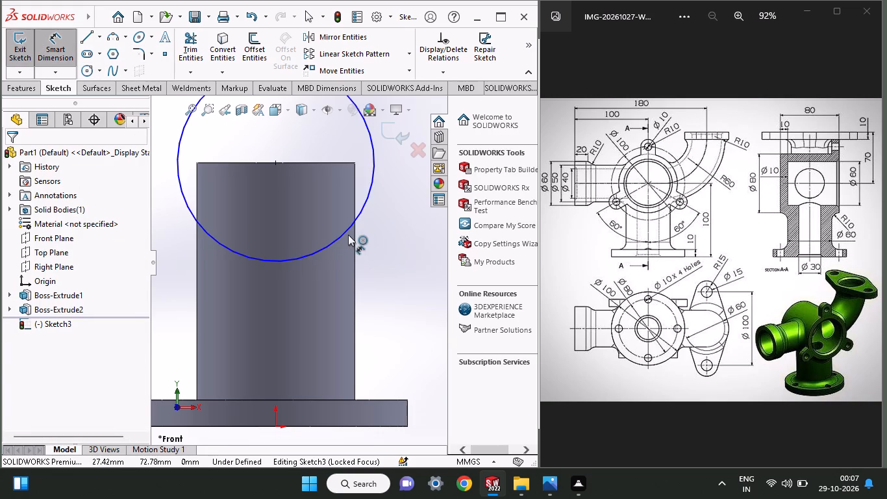
left_click(348, 235)
left_click(369, 237)
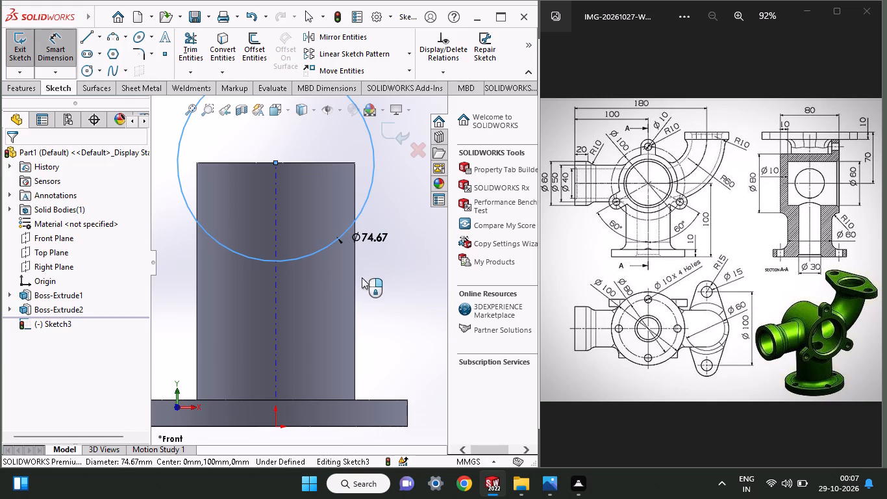
type("100")
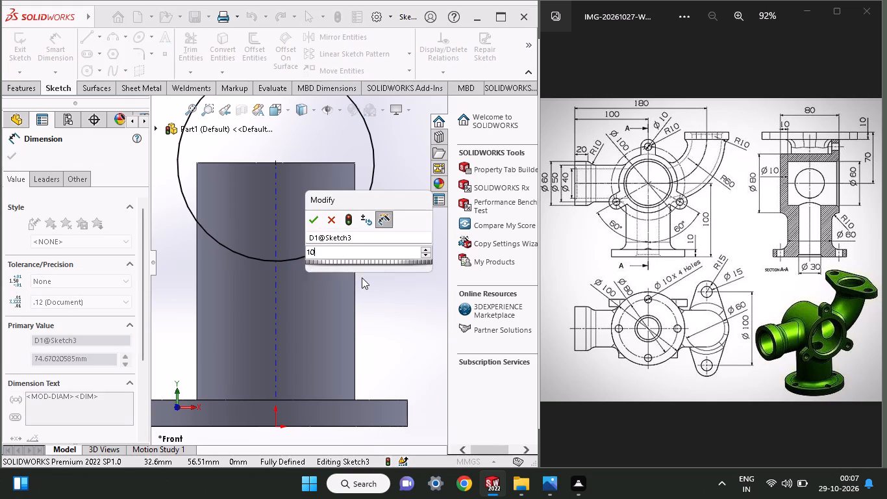
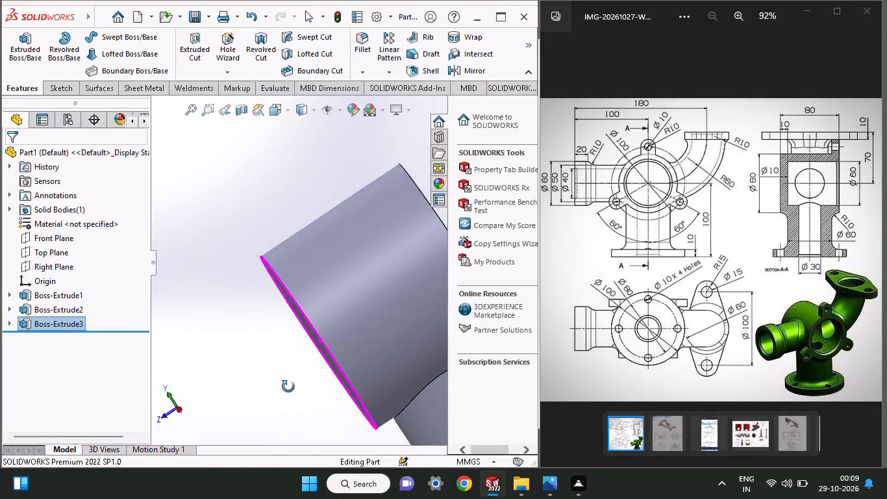
Start a sketch on the central cylinder's rear end face and draw a concentric circle about 49 mm in diameter.
middle_click_drag(326, 376, 355, 342)
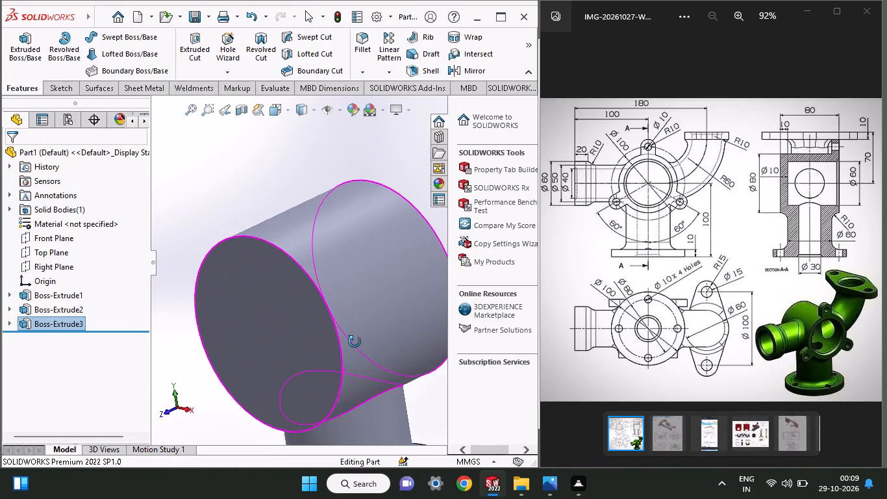
middle_click_drag(355, 342, 357, 373)
middle_click_drag(406, 408, 414, 383)
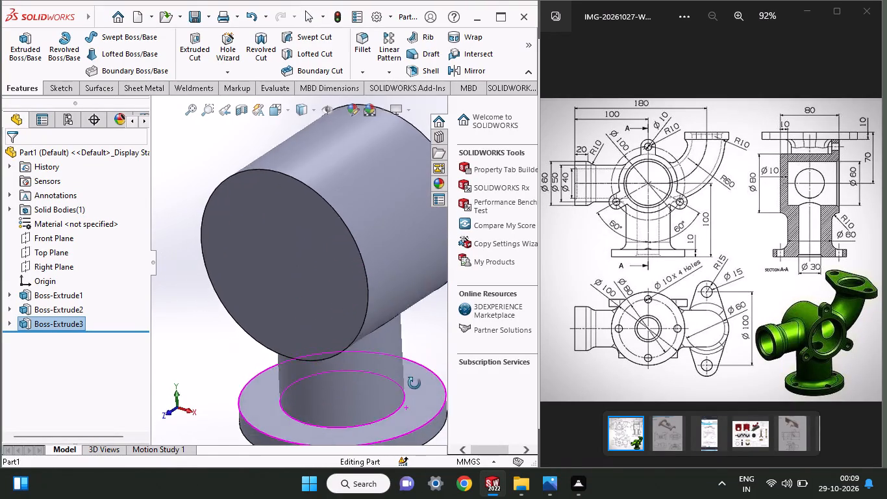
middle_click_drag(414, 383, 196, 402)
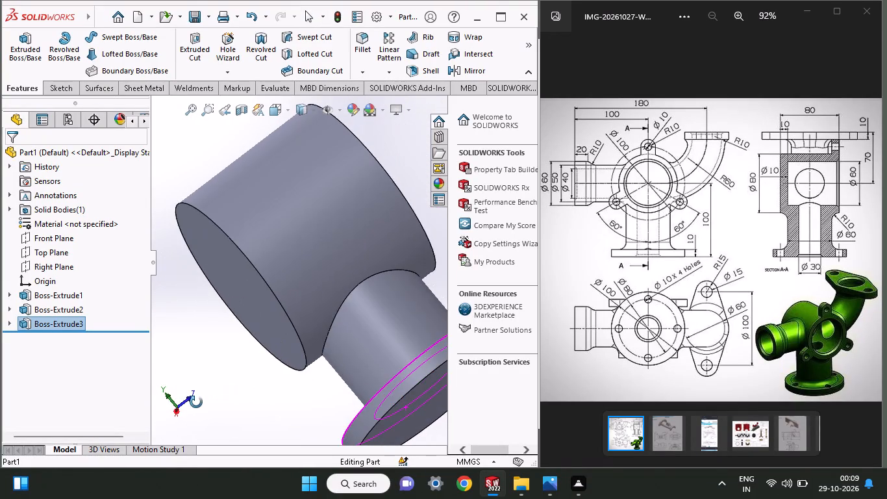
middle_click_drag(196, 402, 266, 344)
left_click(312, 303)
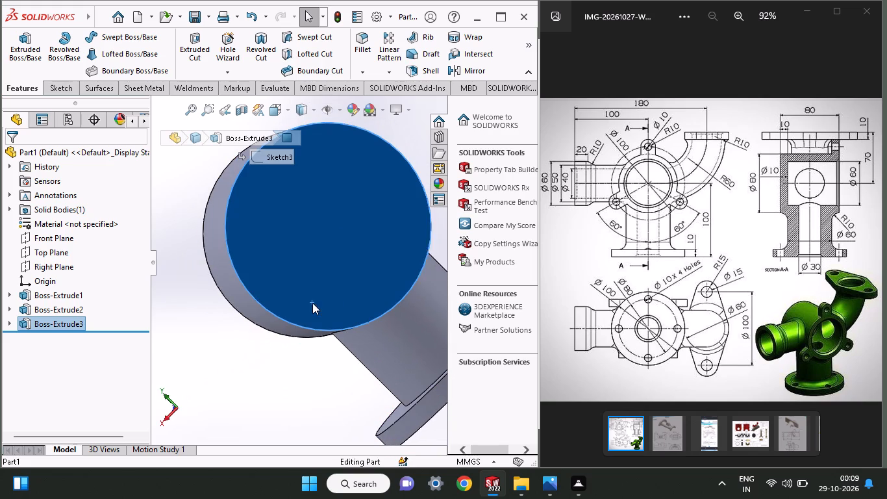
left_click(371, 268)
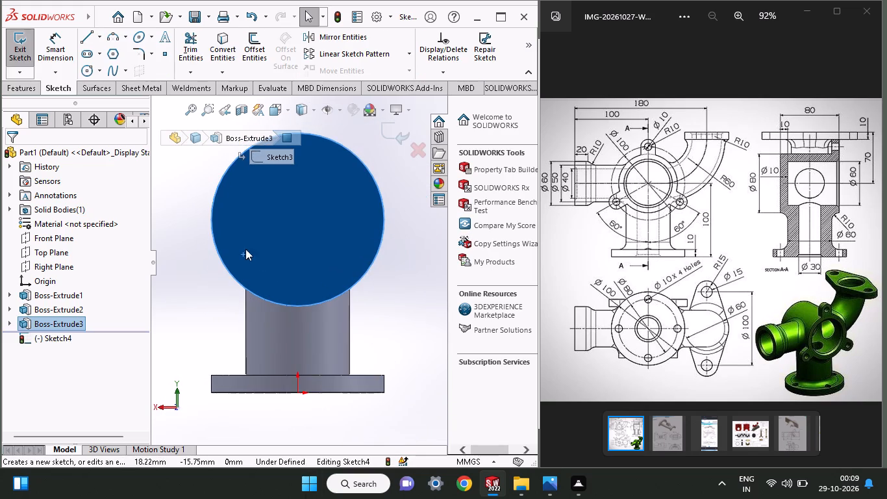
left_click(88, 68)
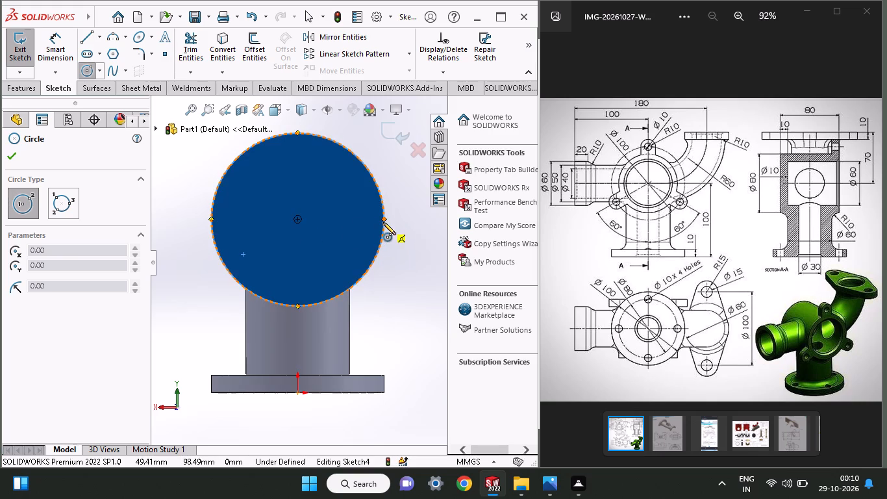
left_click(299, 221)
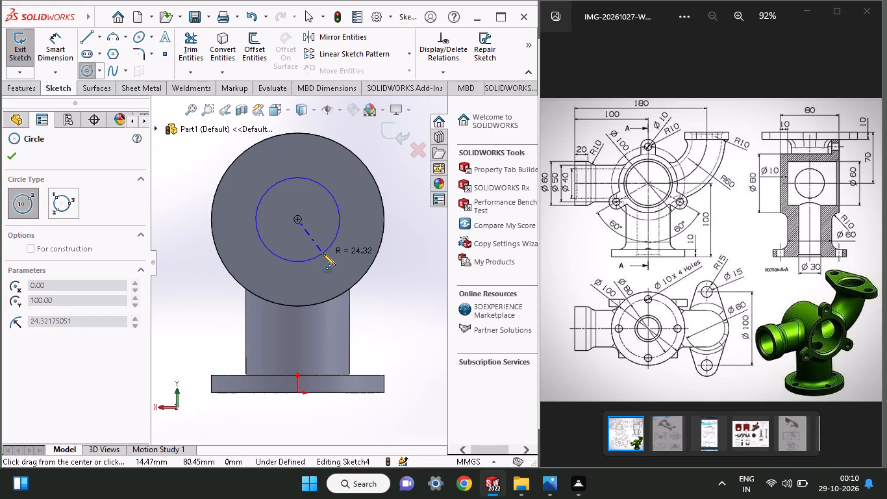
left_click(323, 253)
Dimension the diameter of the rear-face circle to 60 mm.
left_click(68, 51)
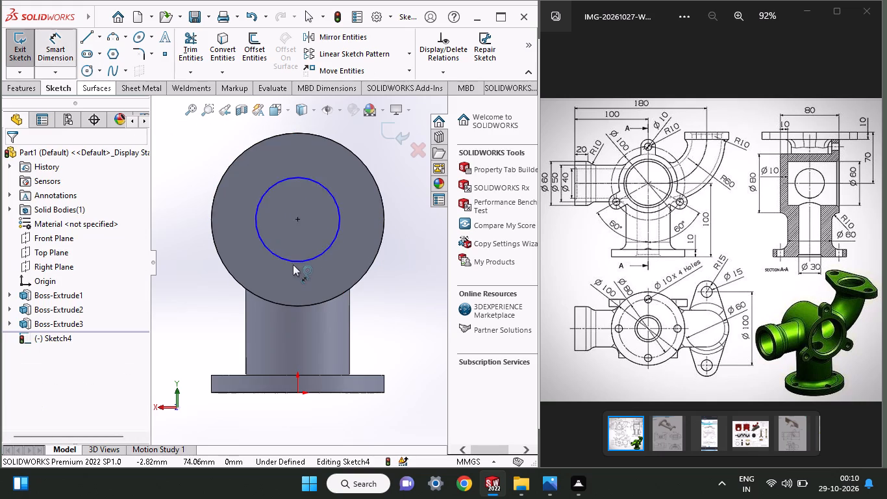
left_click(298, 260)
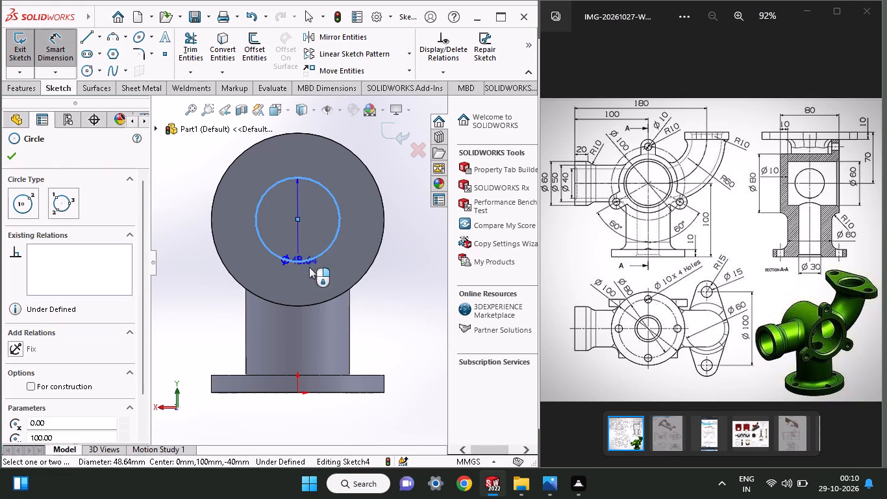
left_click(399, 309)
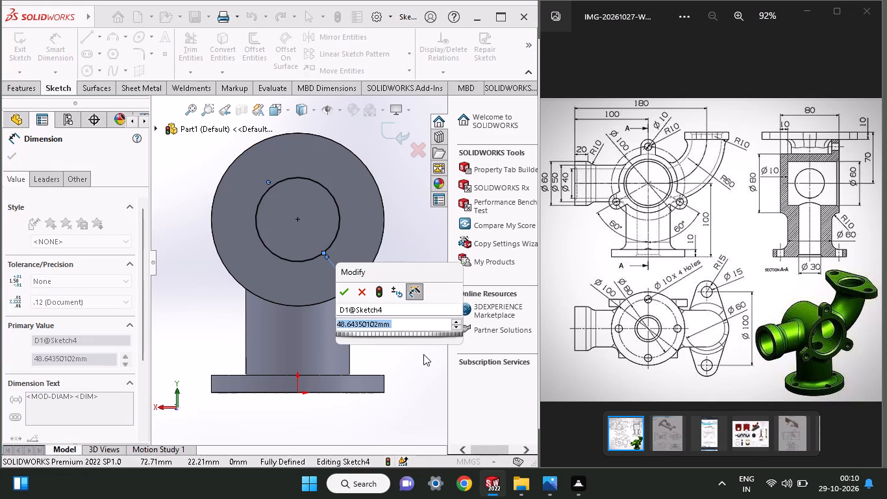
type("60")
key("Return")
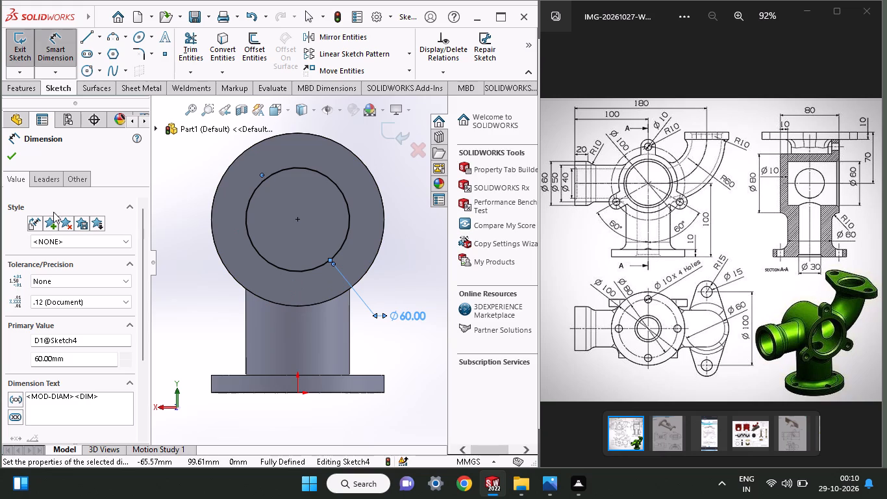
left_click(14, 160)
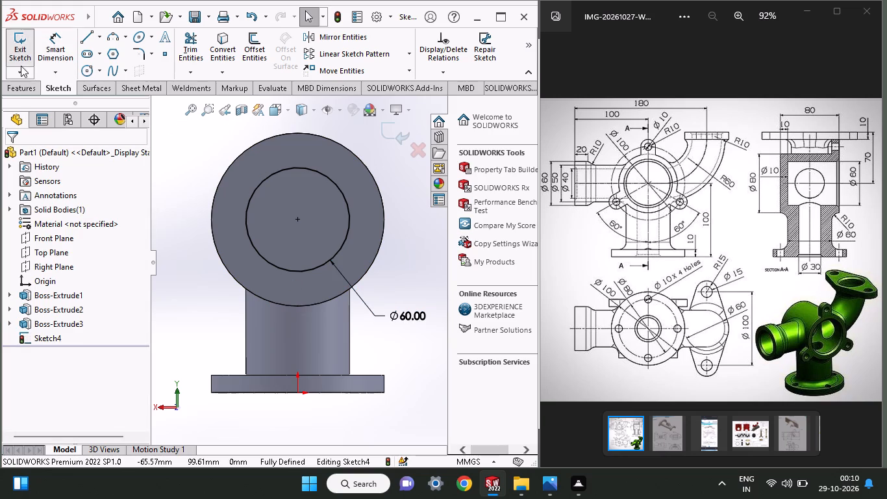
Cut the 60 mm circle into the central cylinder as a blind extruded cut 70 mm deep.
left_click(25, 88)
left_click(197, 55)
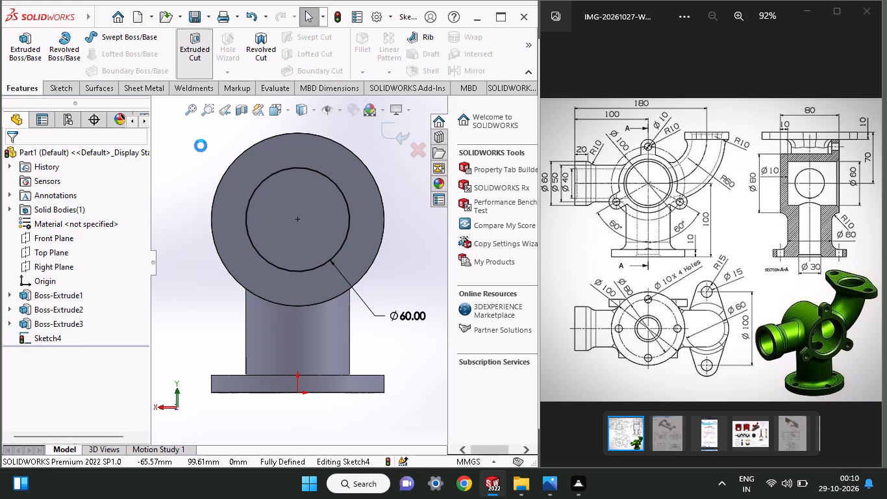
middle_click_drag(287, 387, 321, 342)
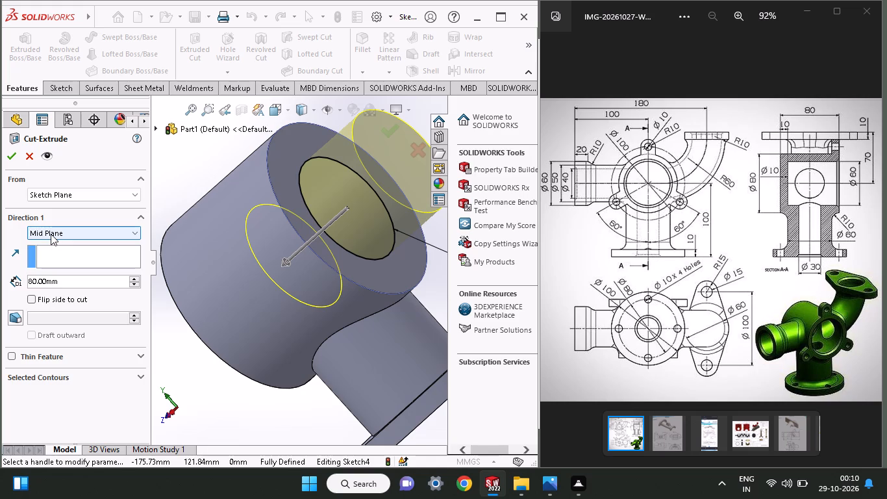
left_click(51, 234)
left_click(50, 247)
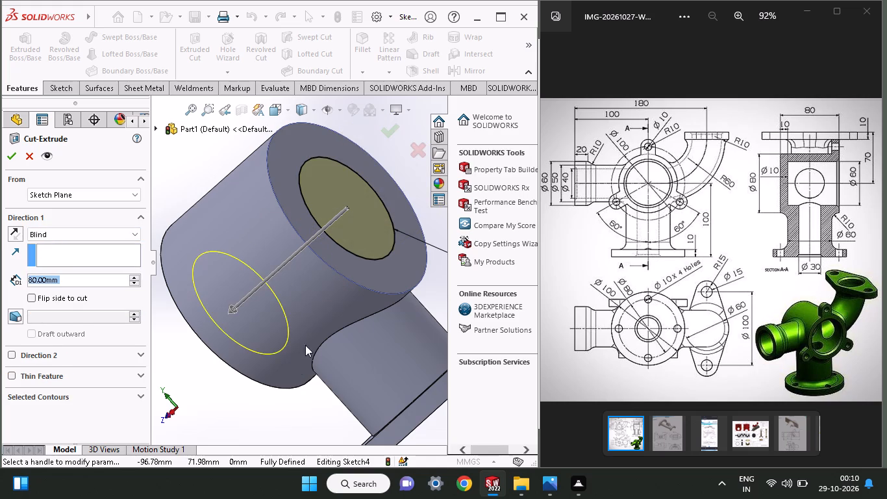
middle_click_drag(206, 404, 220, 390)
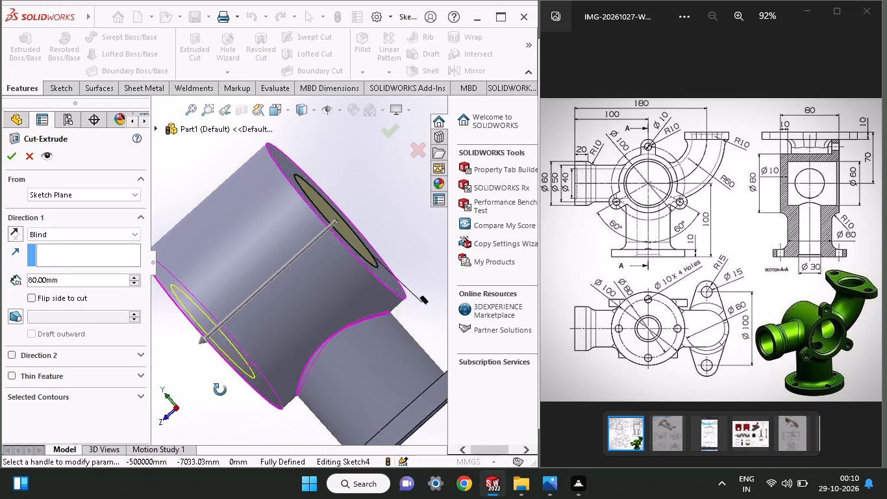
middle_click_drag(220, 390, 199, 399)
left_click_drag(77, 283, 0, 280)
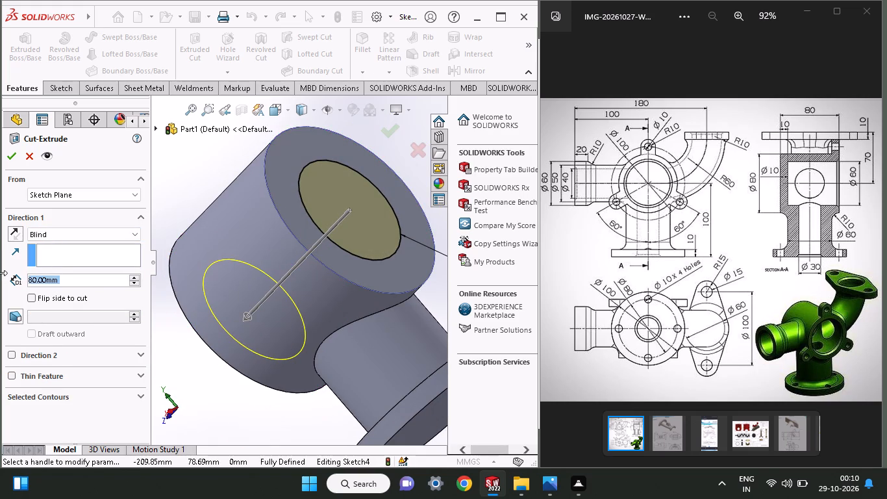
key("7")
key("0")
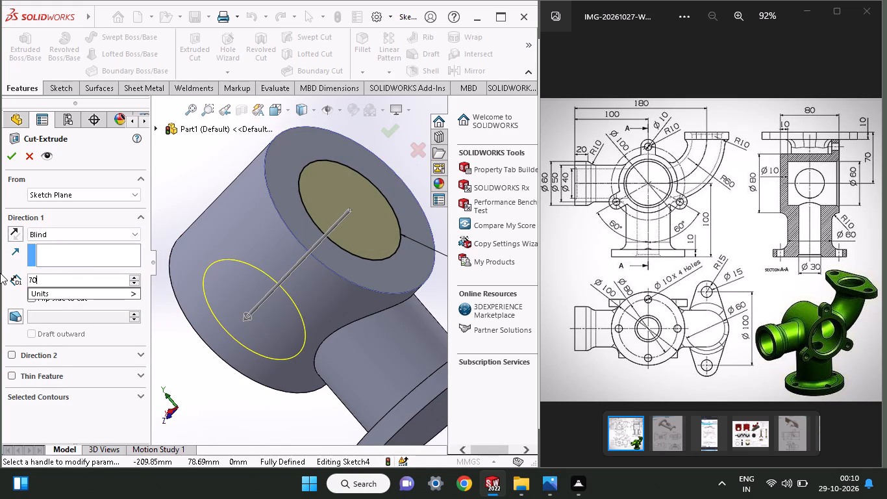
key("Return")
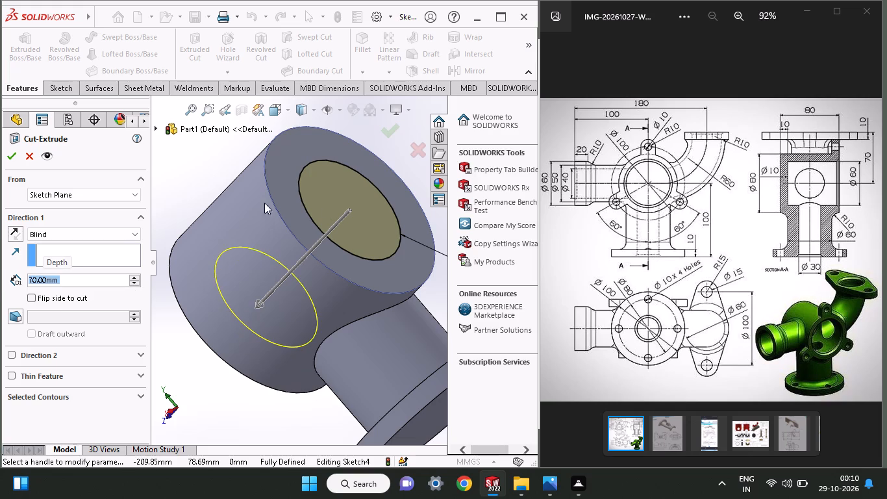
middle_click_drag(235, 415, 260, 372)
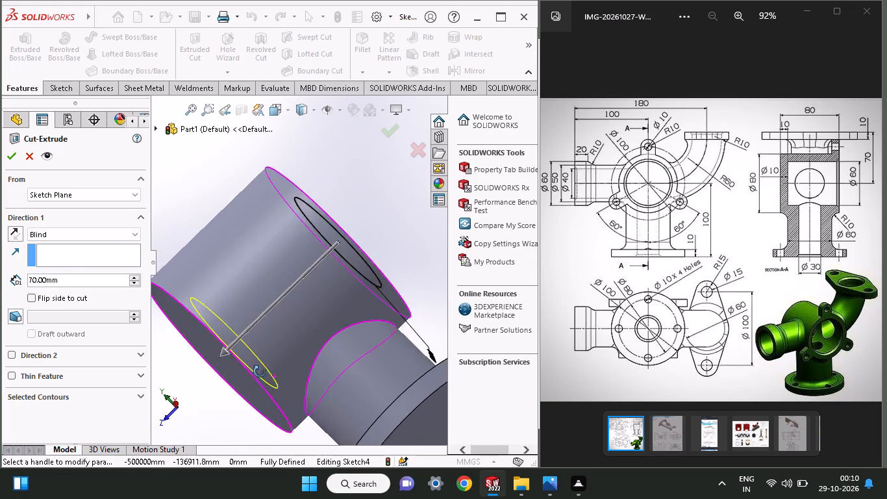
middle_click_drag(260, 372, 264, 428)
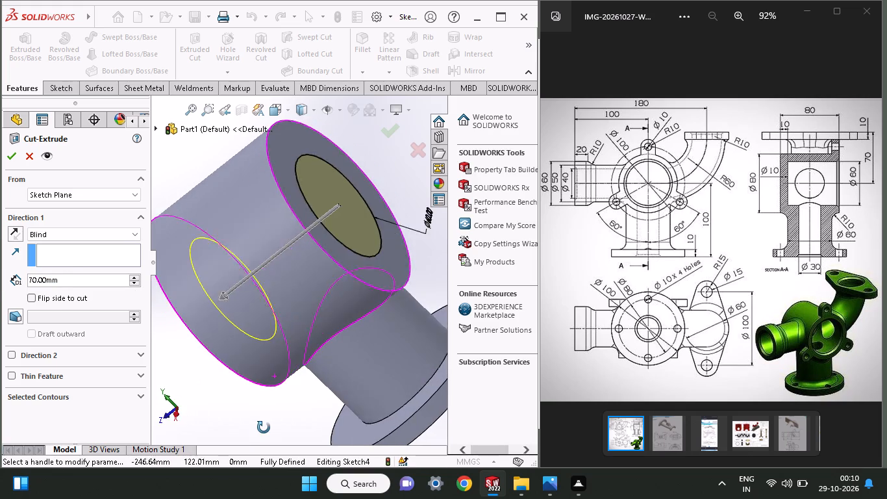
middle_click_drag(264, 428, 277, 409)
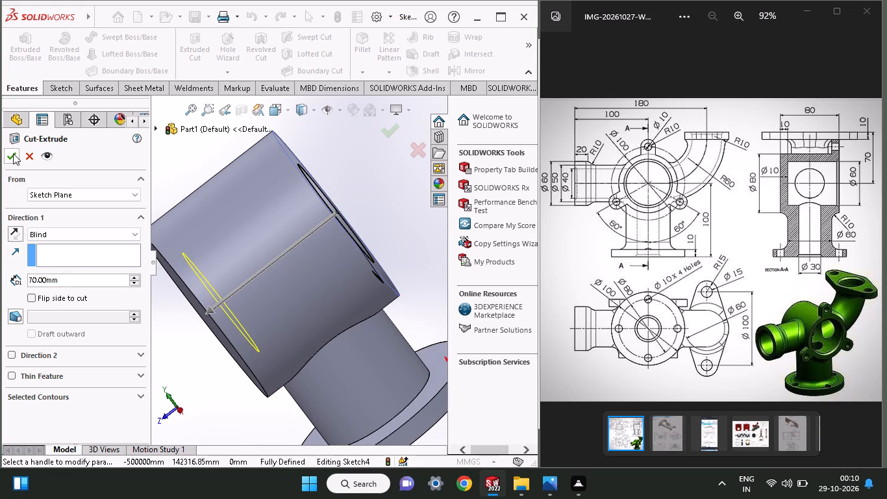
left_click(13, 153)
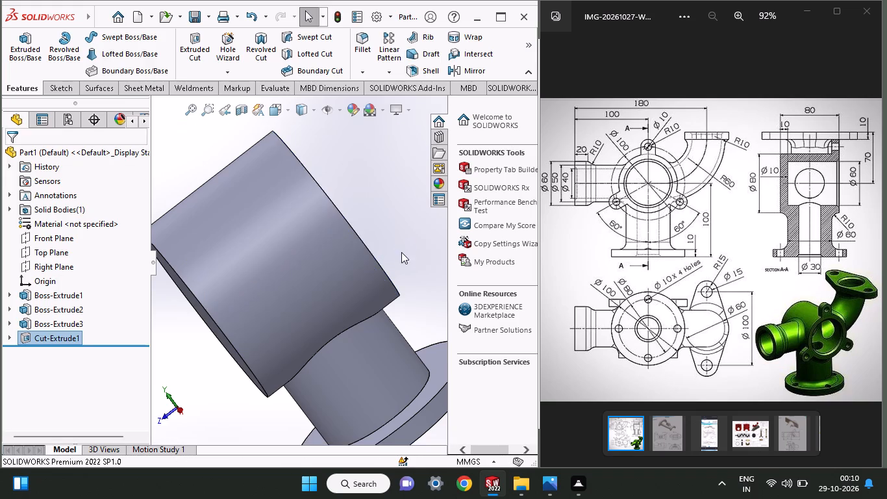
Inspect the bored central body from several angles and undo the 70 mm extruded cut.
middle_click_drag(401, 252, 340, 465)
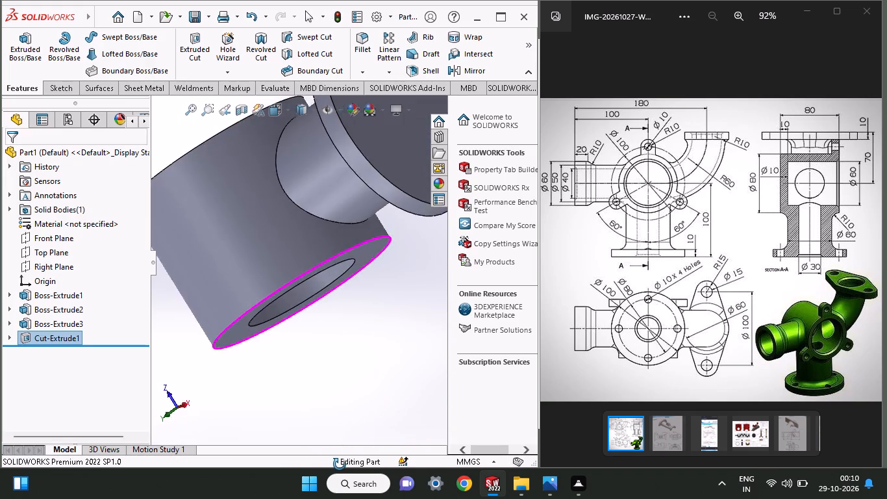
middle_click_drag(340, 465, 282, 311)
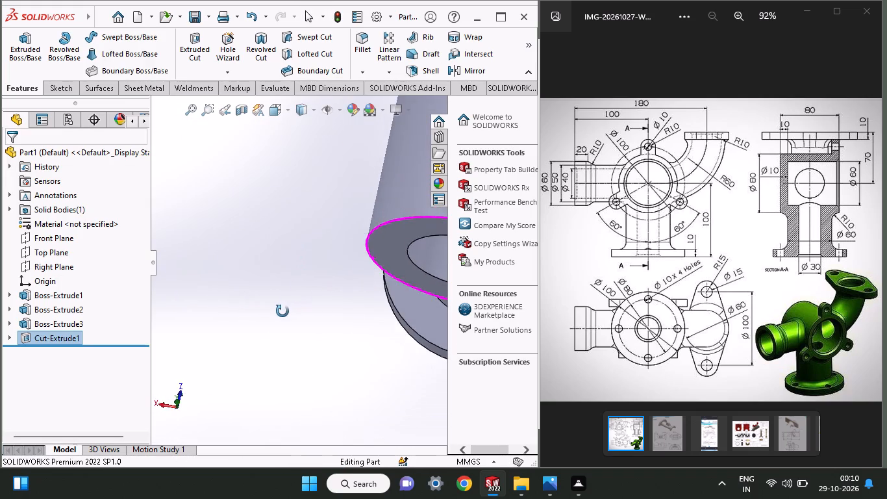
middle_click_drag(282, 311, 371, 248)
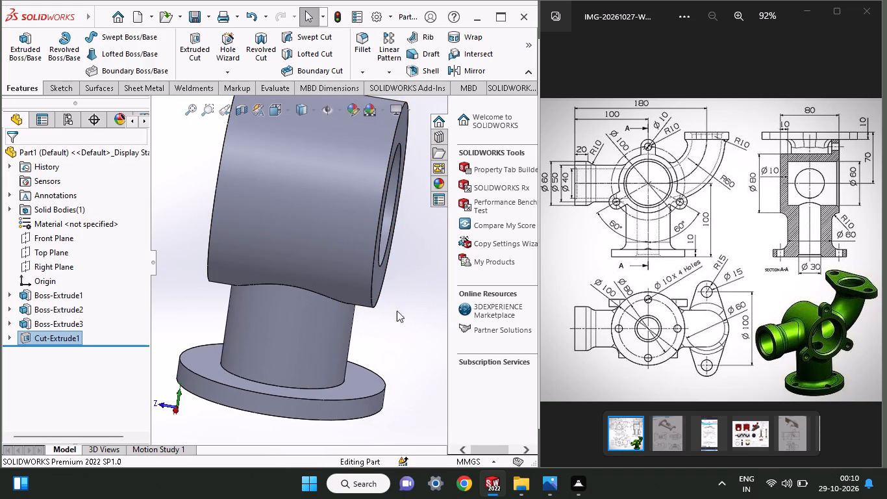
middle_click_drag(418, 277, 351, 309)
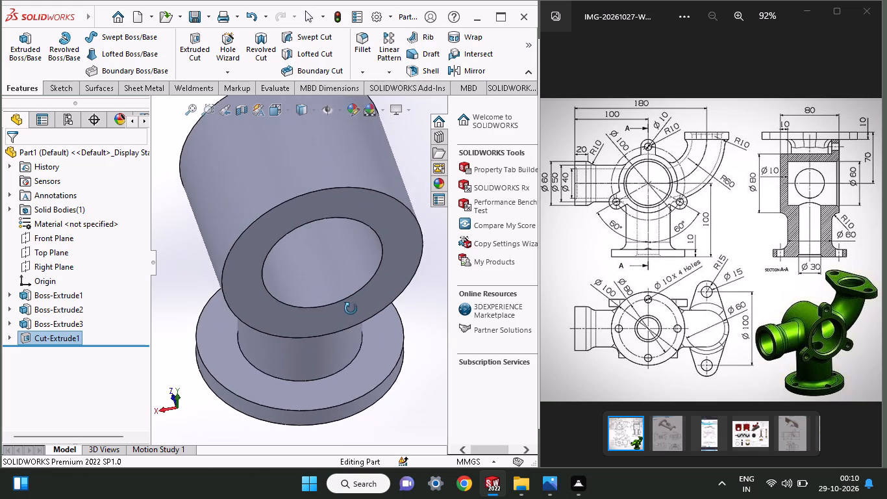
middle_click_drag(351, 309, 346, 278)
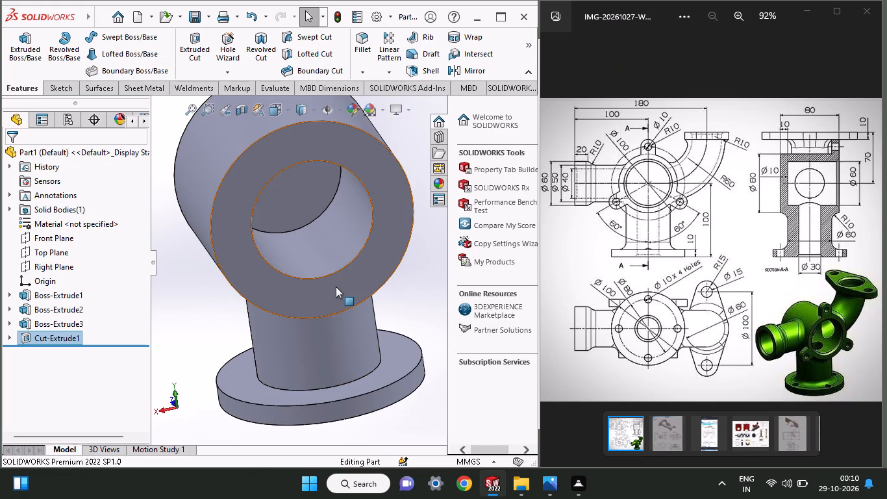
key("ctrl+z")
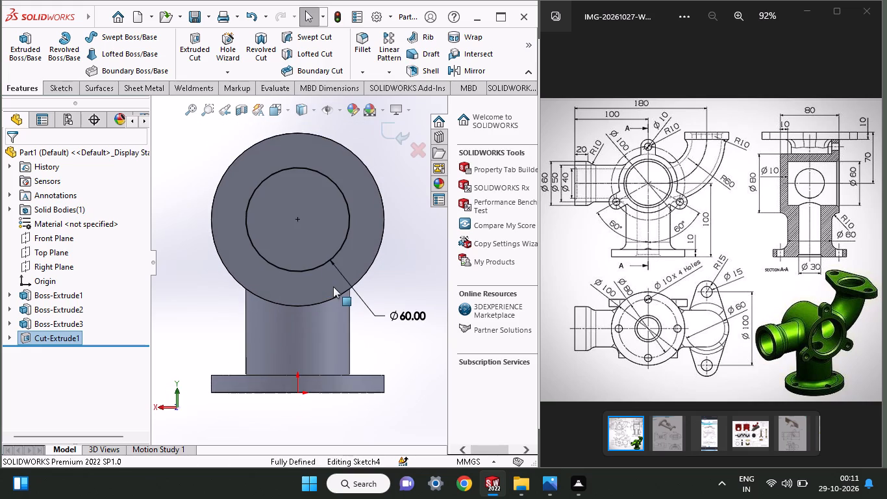
Set the diameter of the circle on the central body's rear face to 80 mm.
double_click(416, 318)
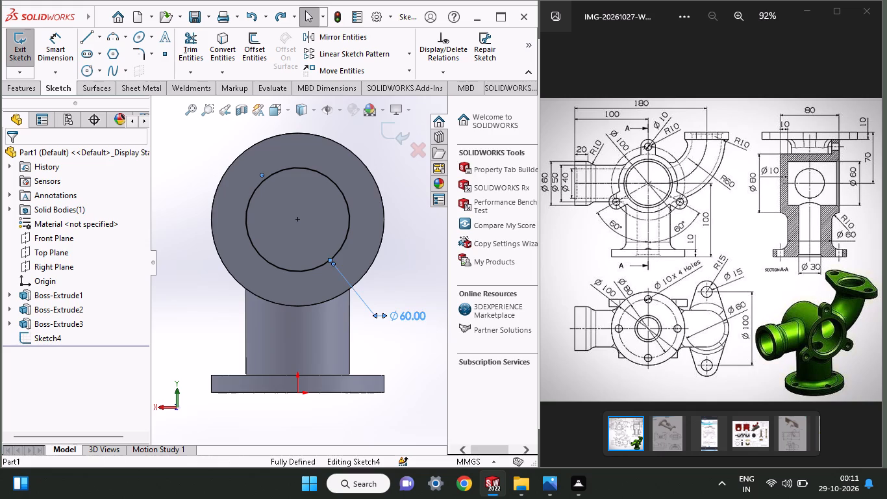
type("80")
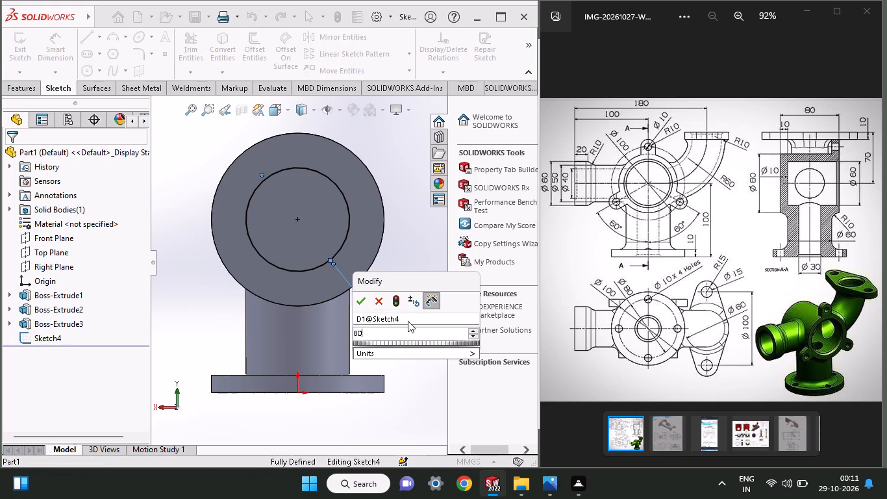
key("Return")
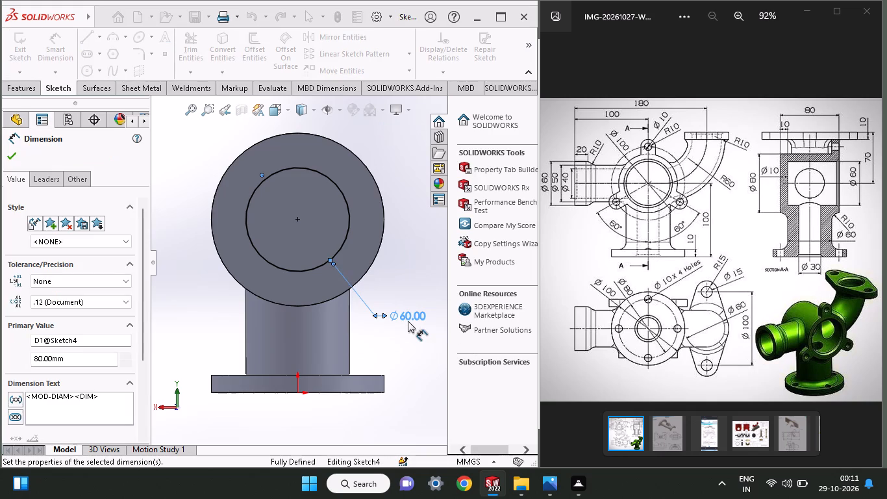
left_click(12, 158)
Draw a second concentric circle of 50 mm radius on the rear face, matching the cylinder's outer edge.
left_click(84, 70)
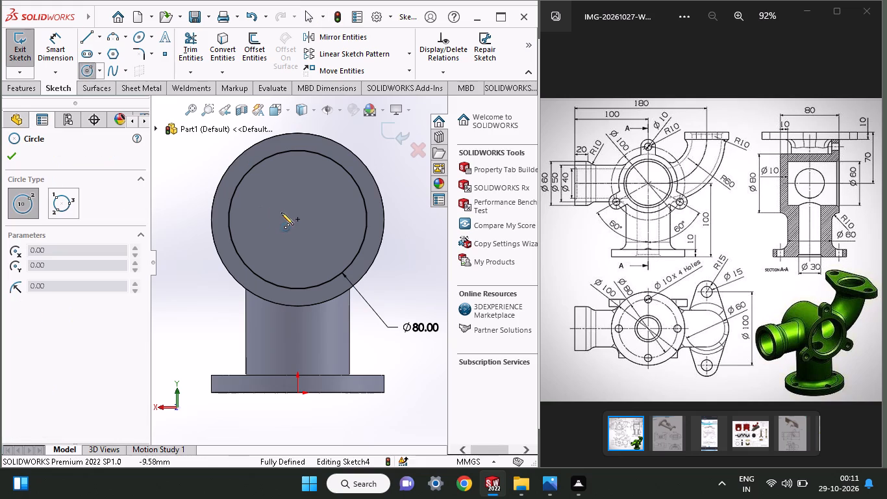
left_click(301, 218)
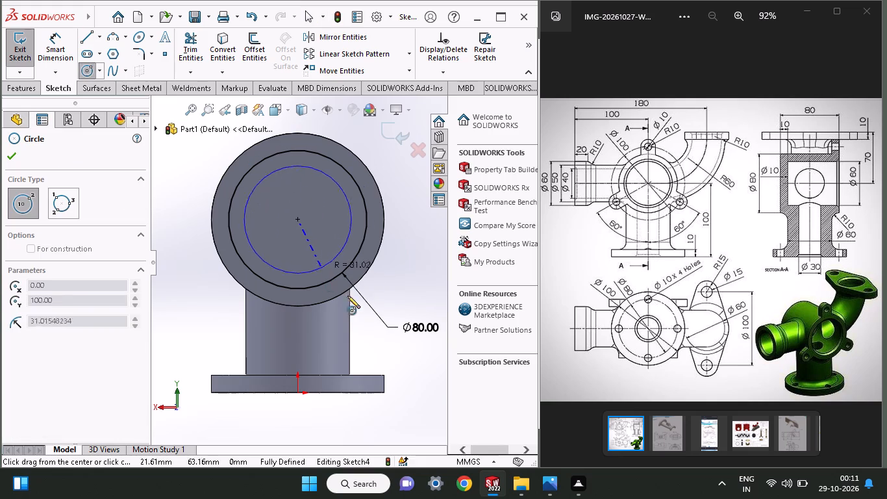
left_click(383, 237)
middle_click_drag(382, 270, 397, 278)
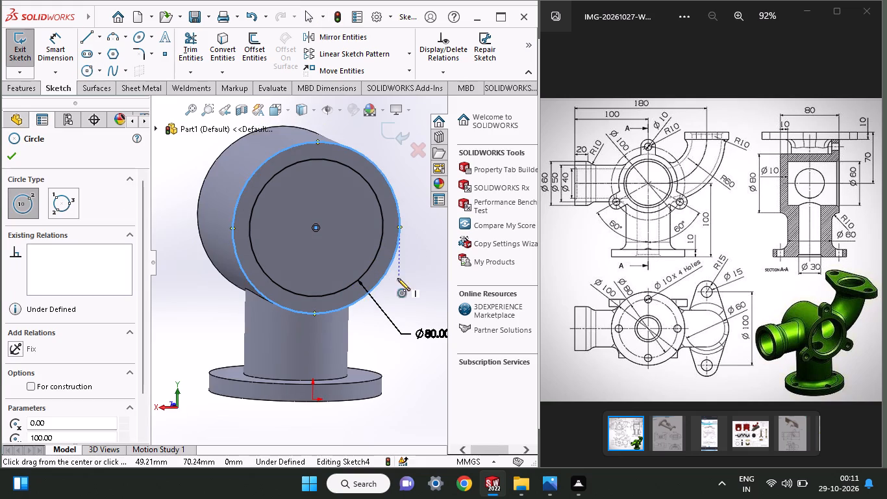
Cut away the ring between the 80 mm and 100 mm circles, blind 180 mm one way and 132 mm the other, keeping all bodies.
left_click(11, 157)
left_click(30, 81)
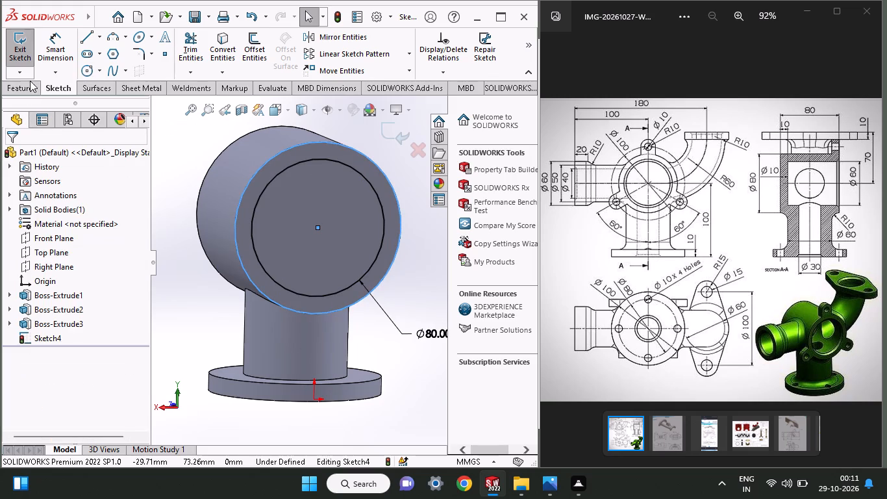
left_click(9, 88)
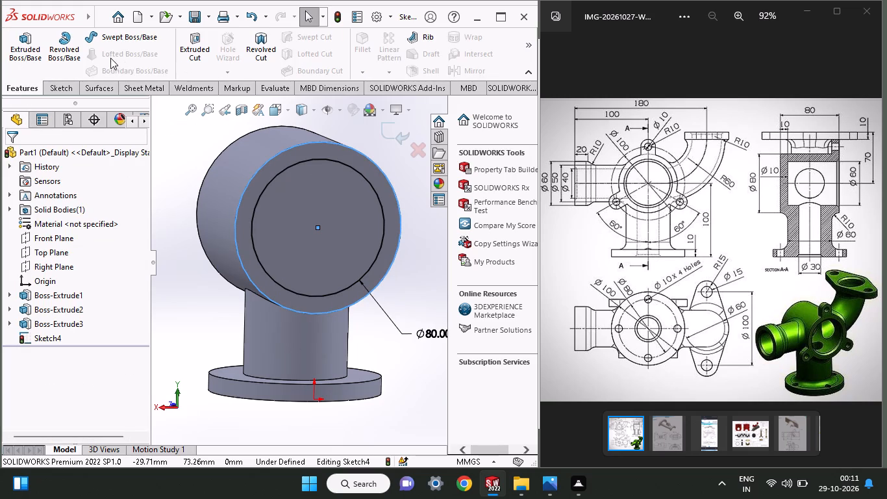
left_click(190, 53)
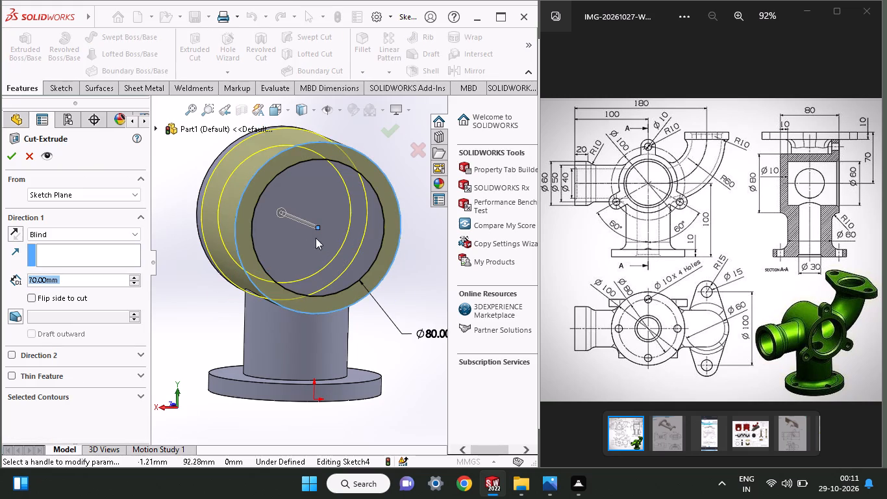
left_click_drag(281, 214, 232, 206)
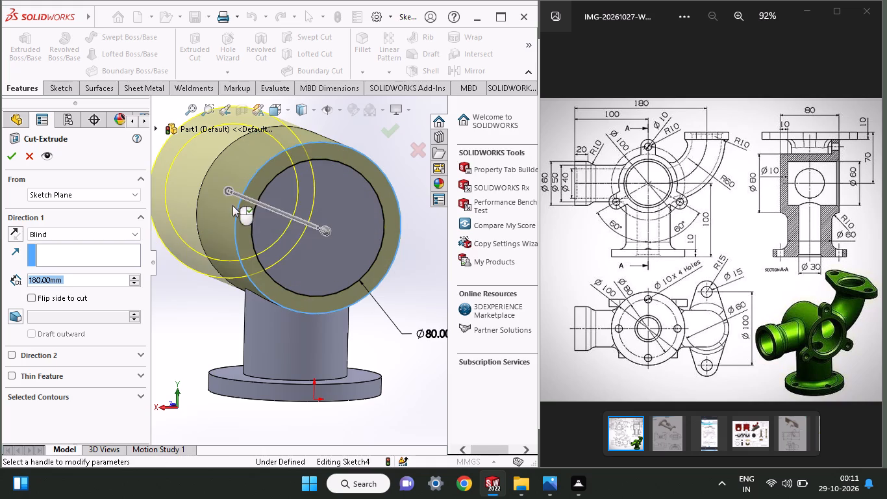
left_click_drag(327, 232, 381, 263)
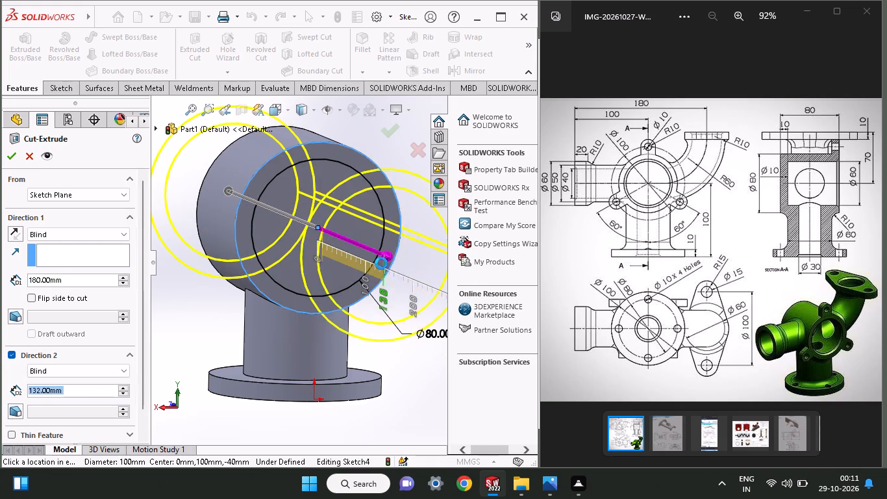
left_click(5, 163)
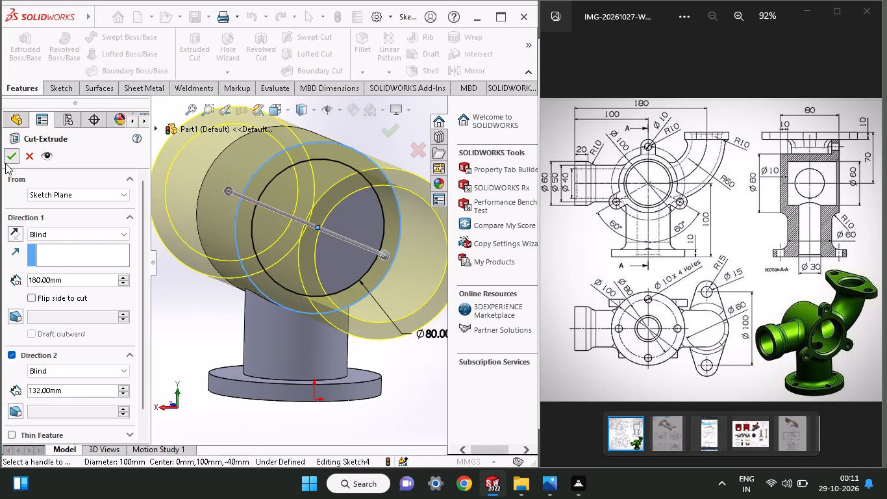
middle_click_drag(195, 335, 199, 293)
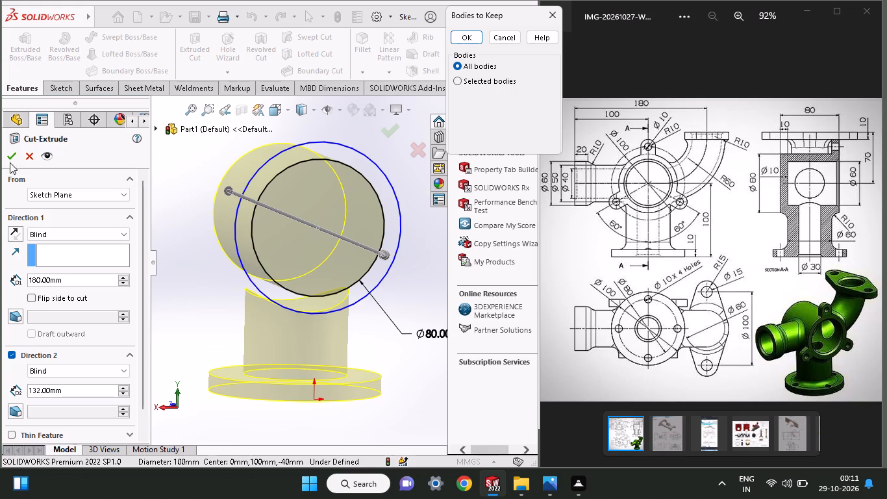
left_click(8, 156)
left_click(466, 35)
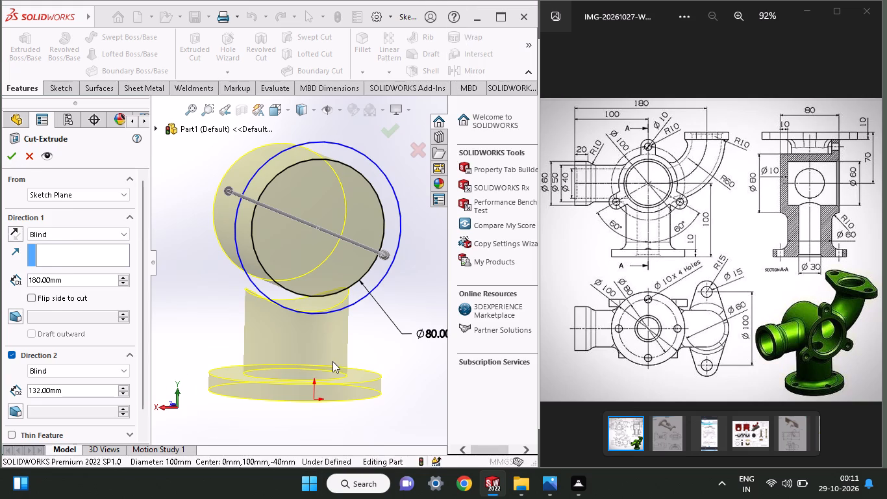
Sketch a 60 mm diameter circle centred on the origin on the base flange's upper face.
middle_click_drag(395, 365, 401, 290)
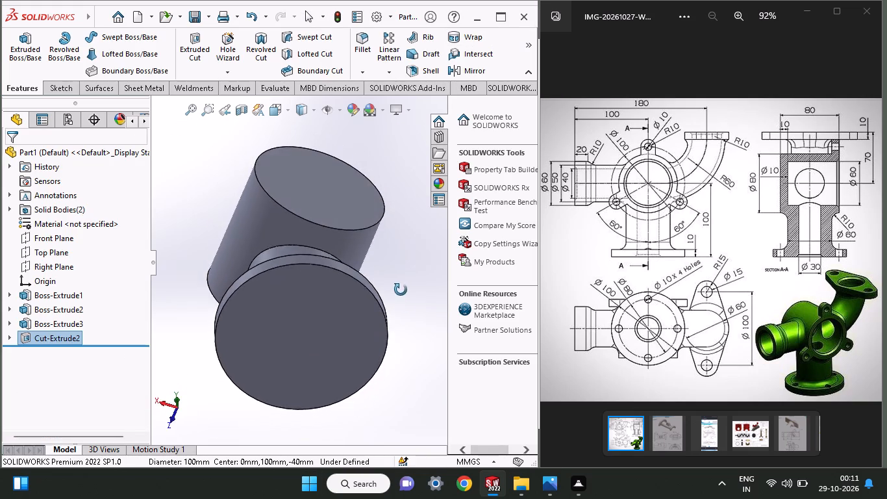
middle_click_drag(401, 290, 399, 372)
middle_click_drag(390, 322, 396, 318)
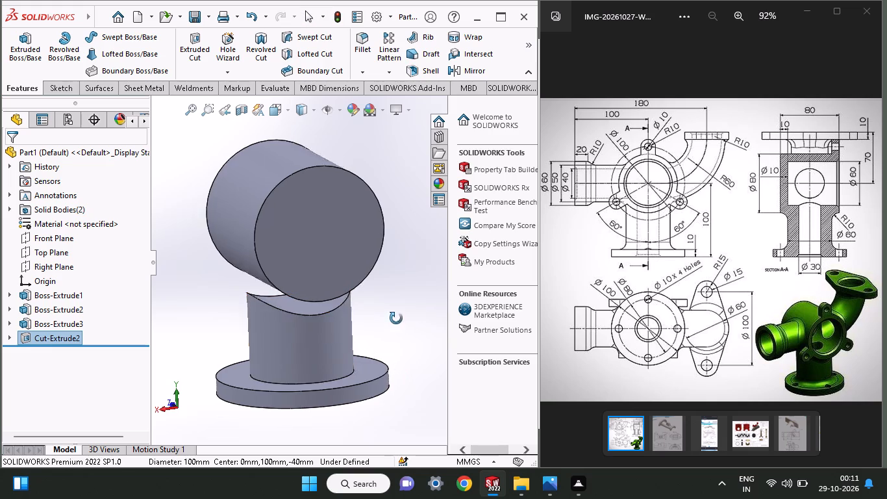
middle_click_drag(396, 318, 412, 328)
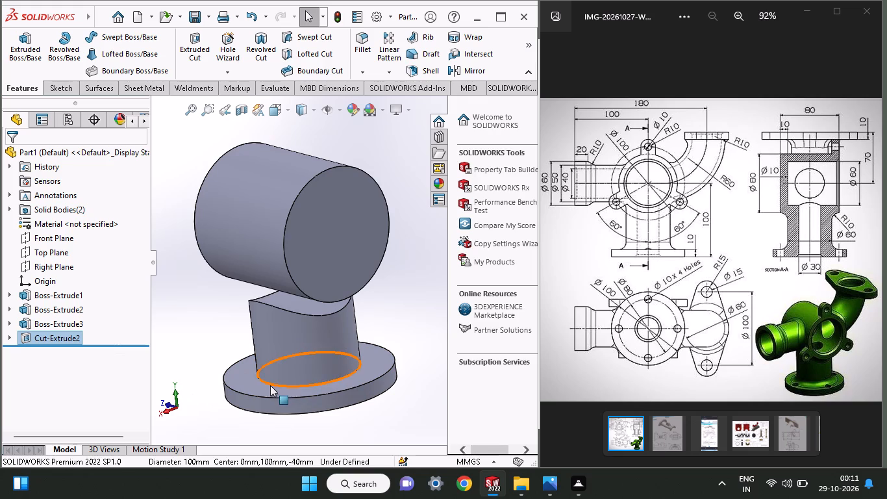
left_click(252, 384)
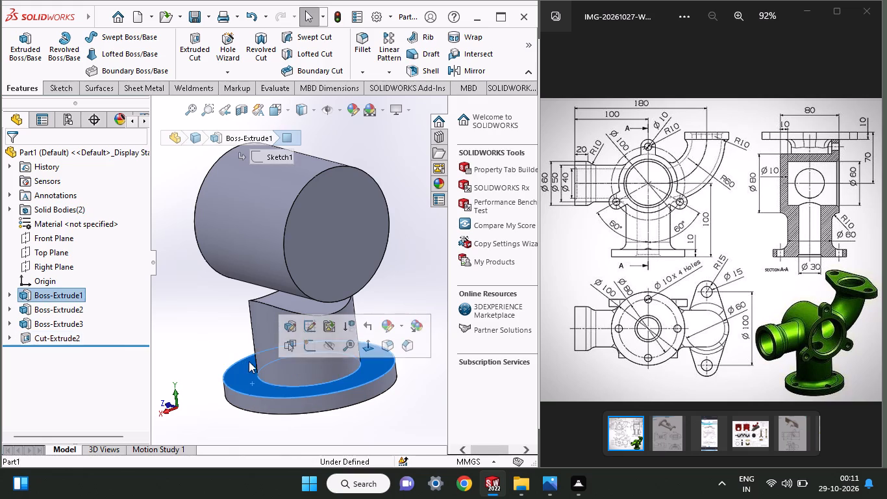
left_click(307, 348)
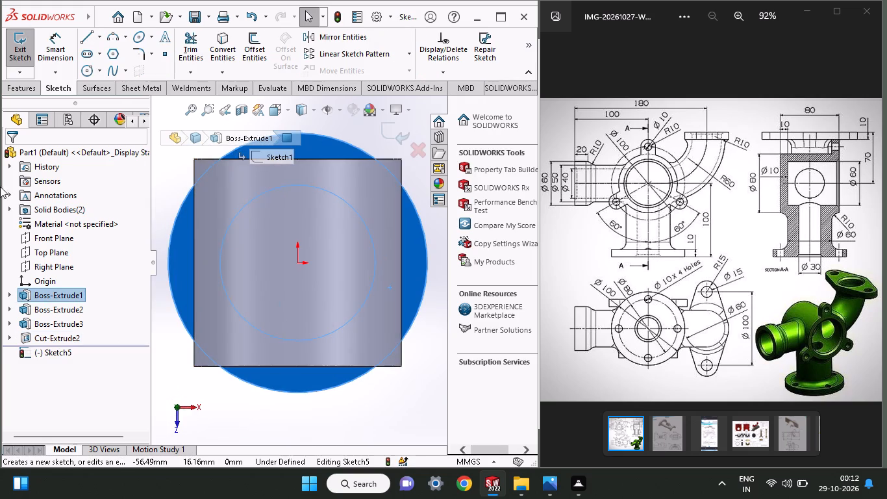
left_click(90, 71)
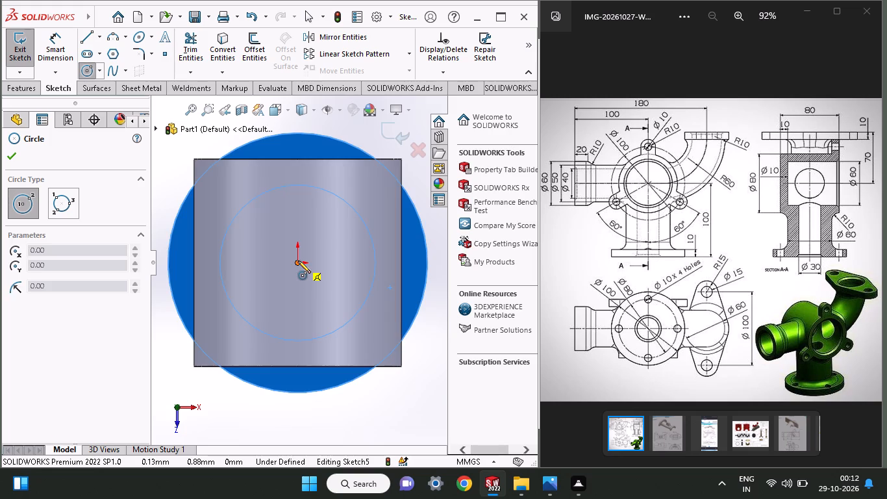
left_click(298, 261)
left_click(358, 341)
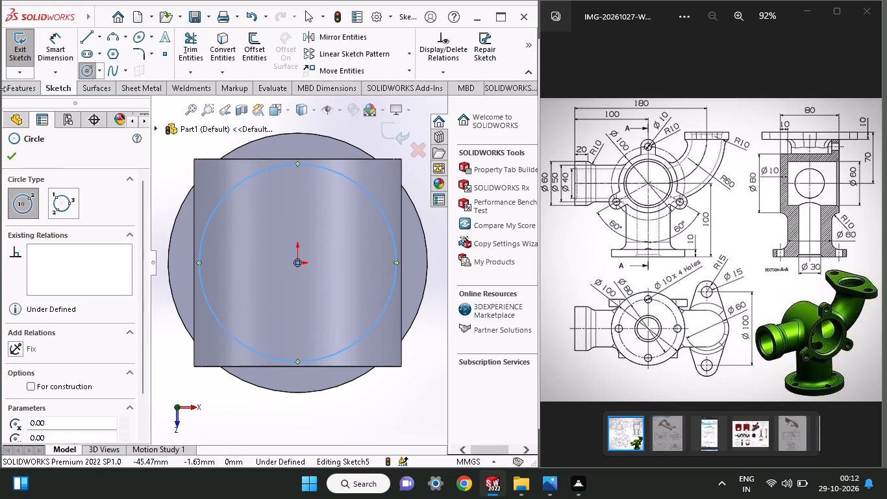
left_click(55, 58)
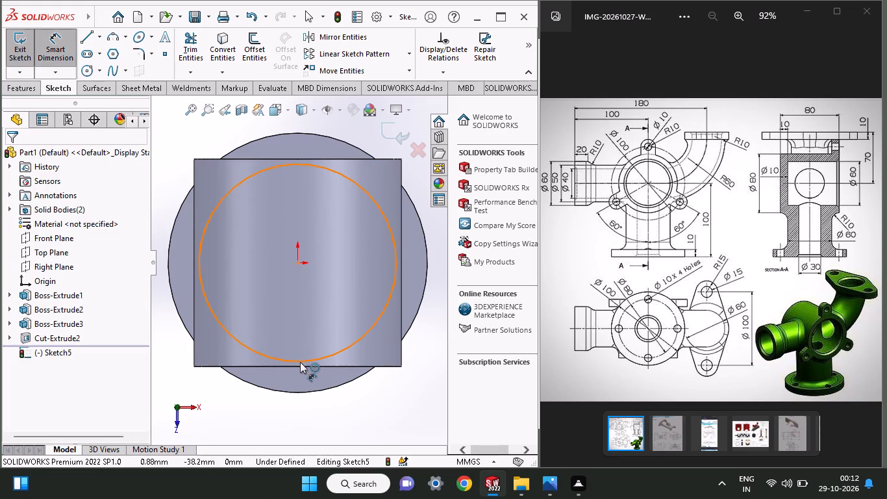
left_click(300, 362)
left_click(302, 399)
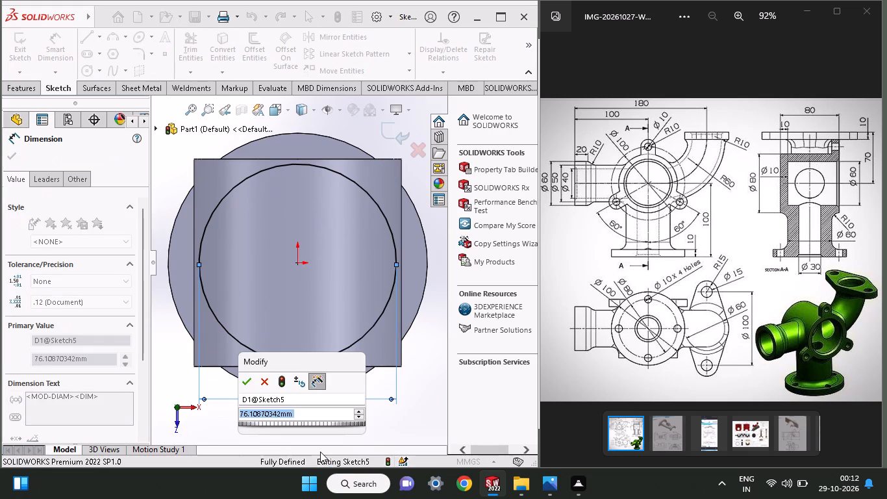
type("60")
key("Return")
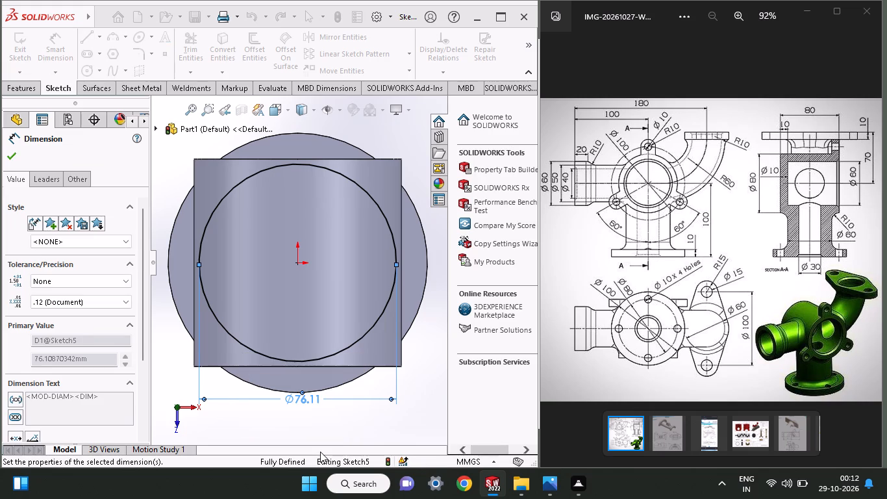
Extrude the 60 mm circle as a boss up to the curved surface of the central cylinder.
middle_click_drag(331, 396, 357, 327)
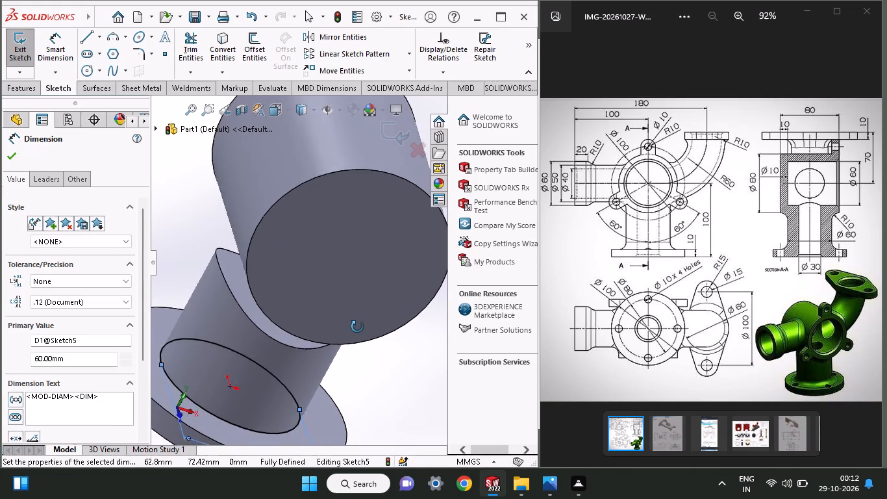
middle_click_drag(357, 327, 367, 322)
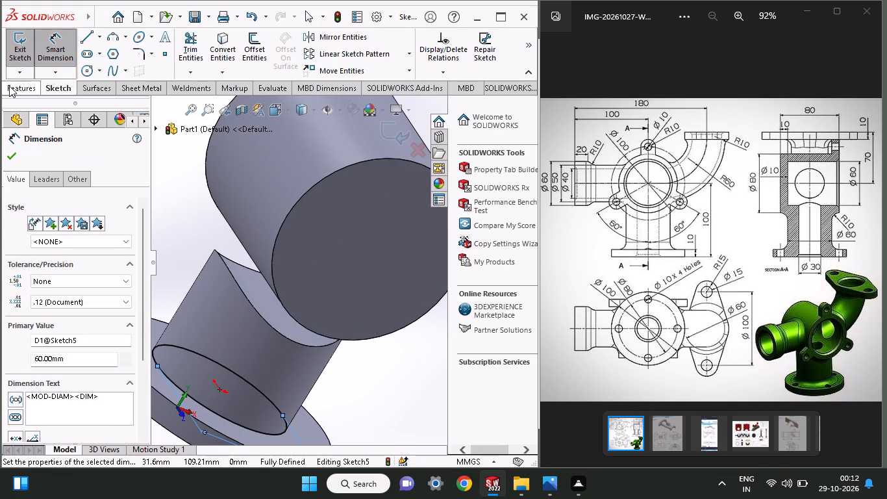
left_click(9, 86)
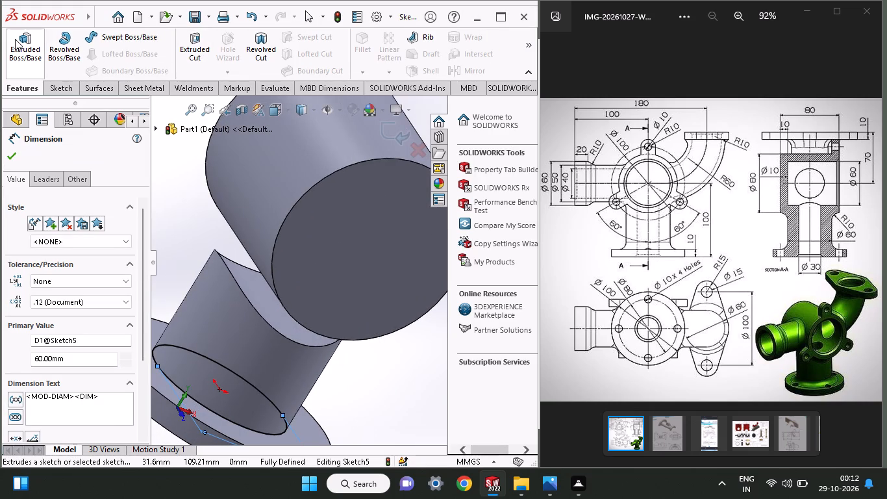
left_click(15, 39)
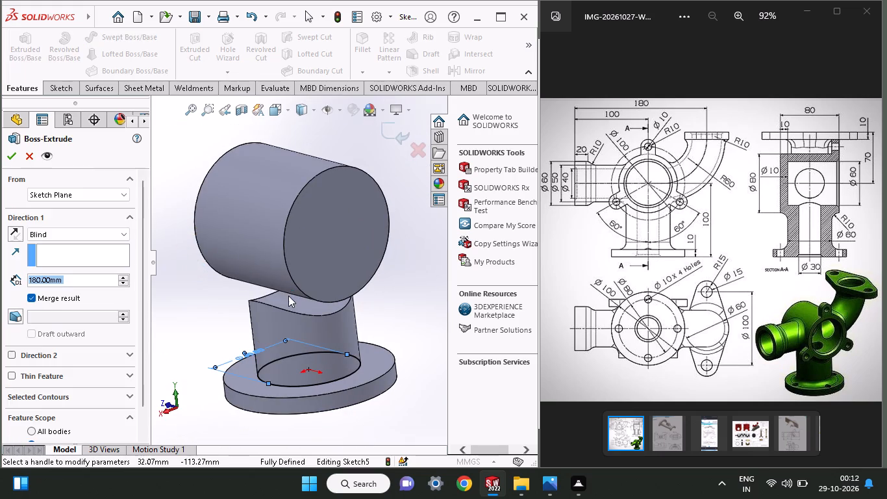
left_click(53, 234)
left_click(49, 276)
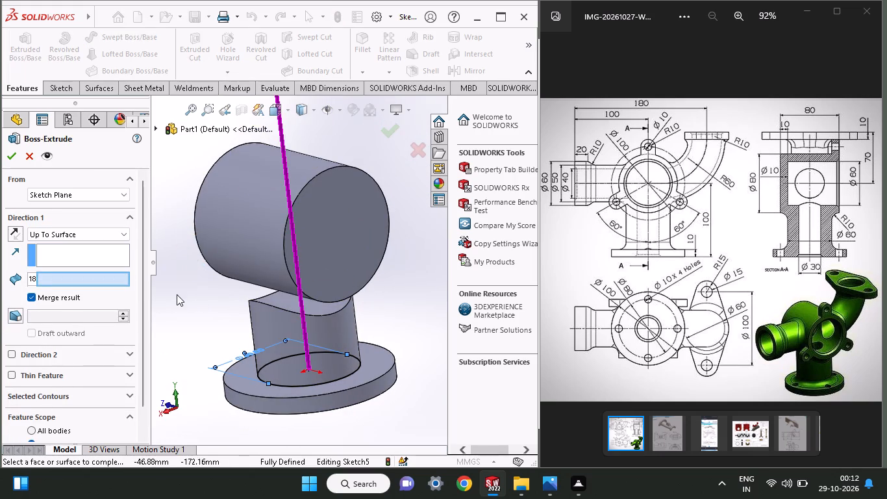
left_click(271, 275)
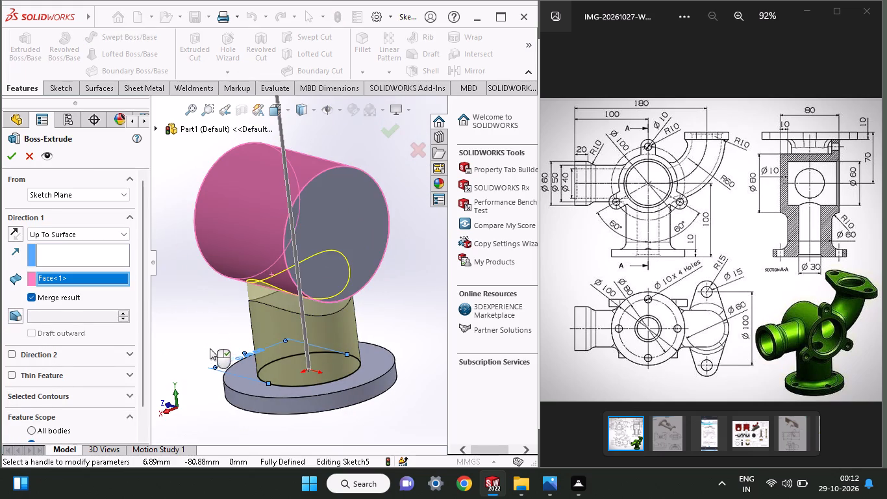
middle_click_drag(184, 340, 211, 367)
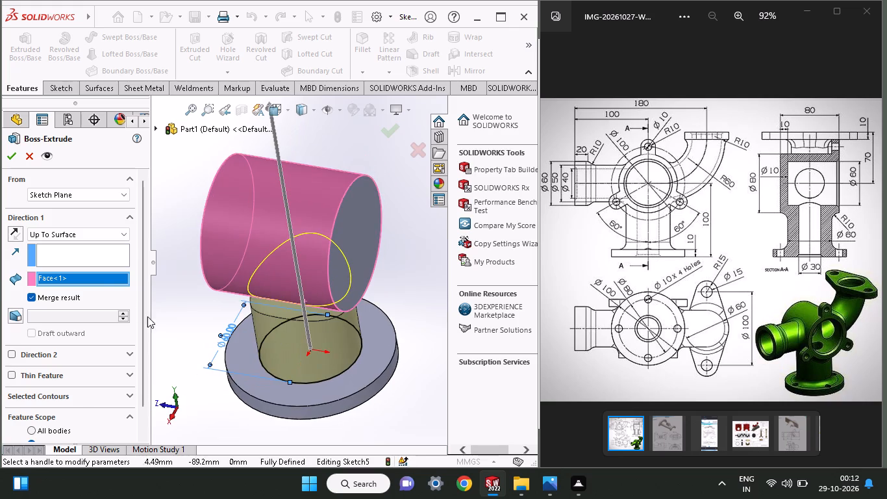
left_click(13, 155)
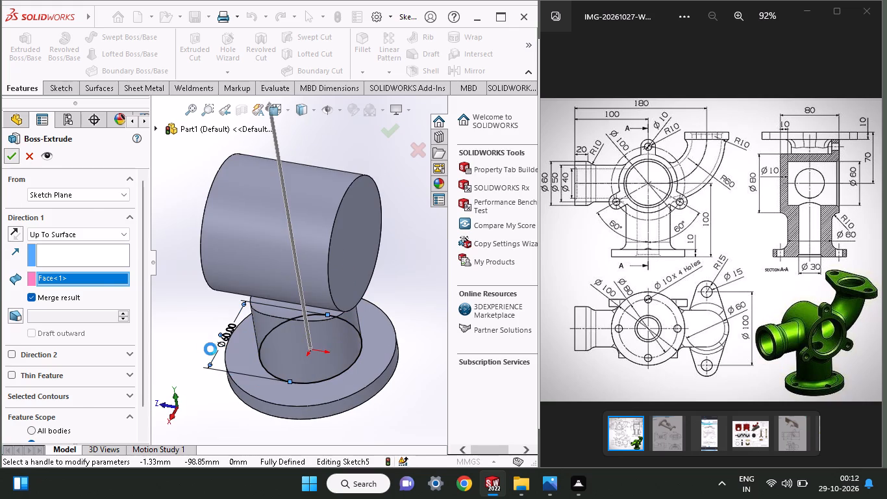
Sketch a concentric circle about 40 mm in diameter on the central cylinder's front face.
middle_click_drag(212, 336, 248, 299)
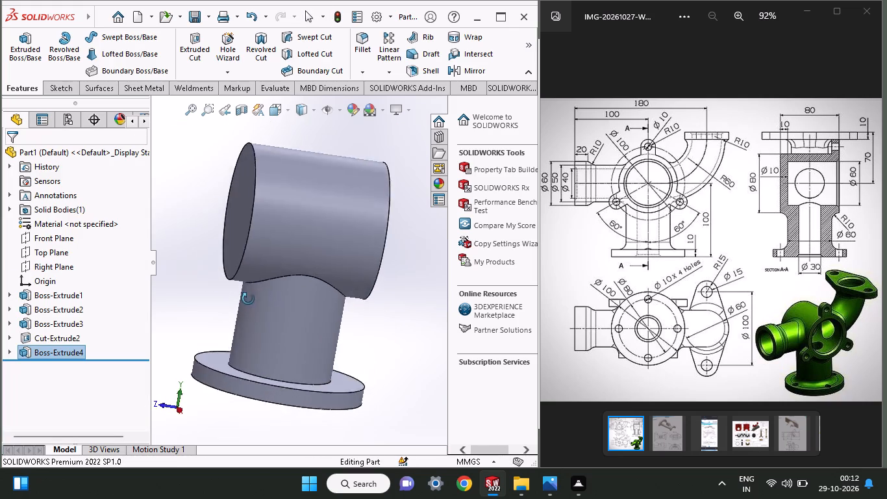
middle_click_drag(248, 299, 349, 272)
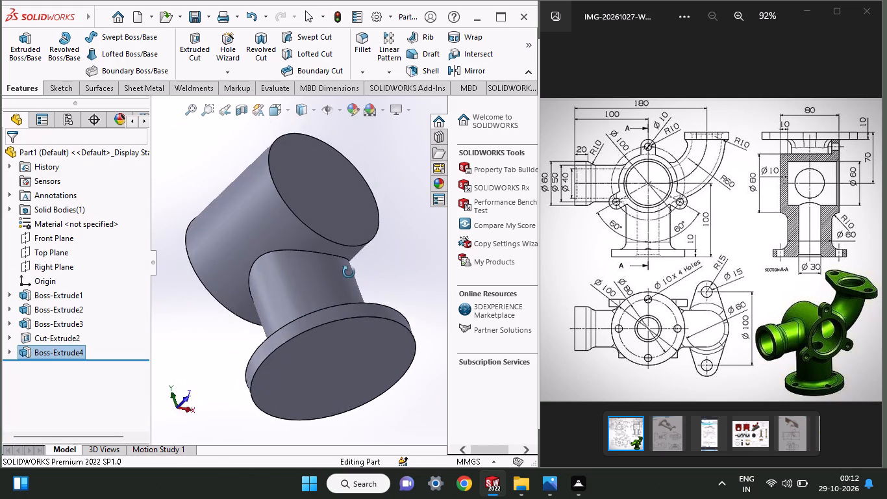
middle_click_drag(349, 272, 393, 301)
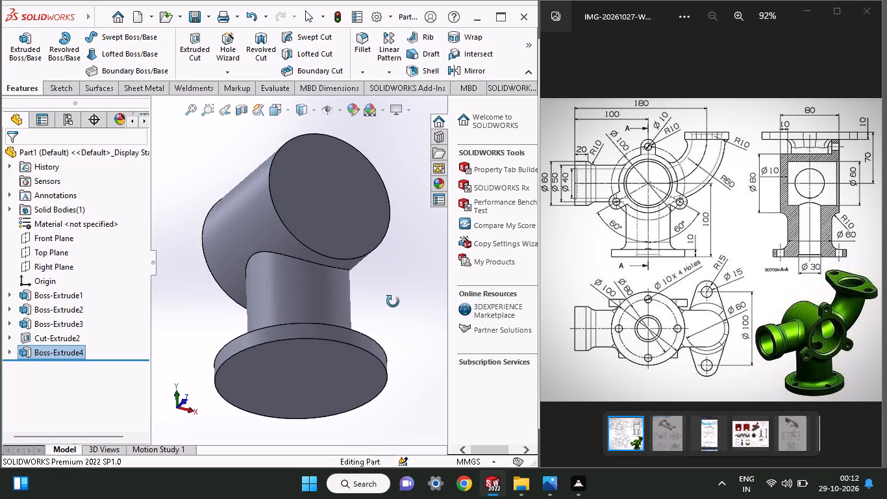
middle_click_drag(393, 301, 379, 374)
left_click(340, 277)
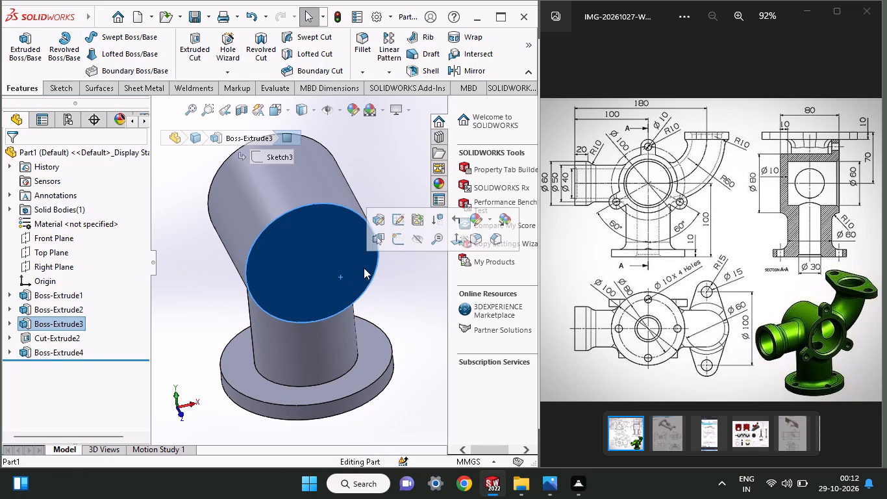
left_click(403, 238)
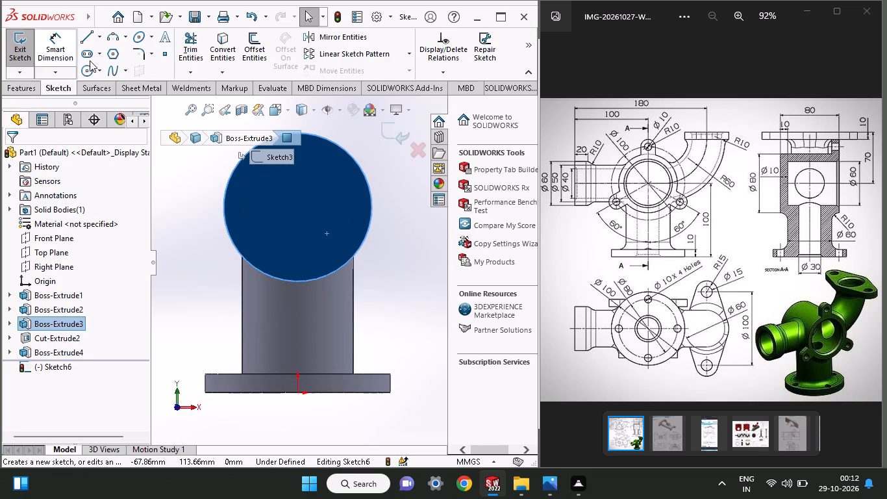
left_click(87, 71)
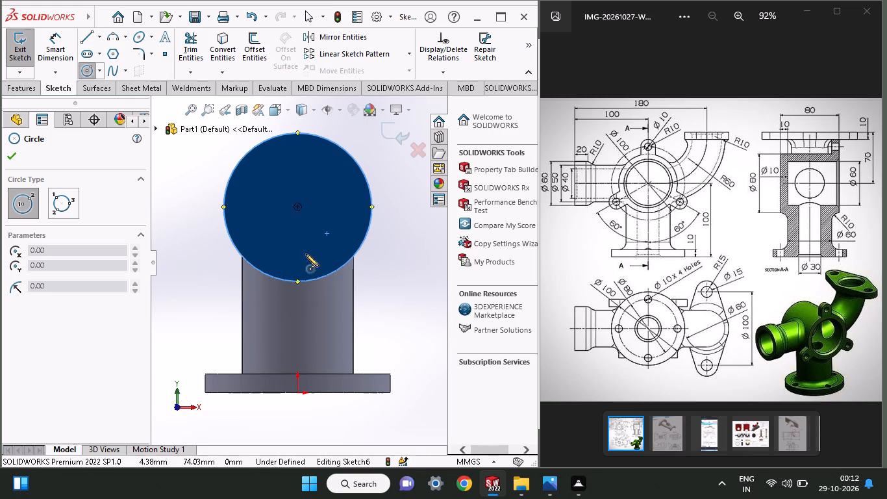
left_click(297, 208)
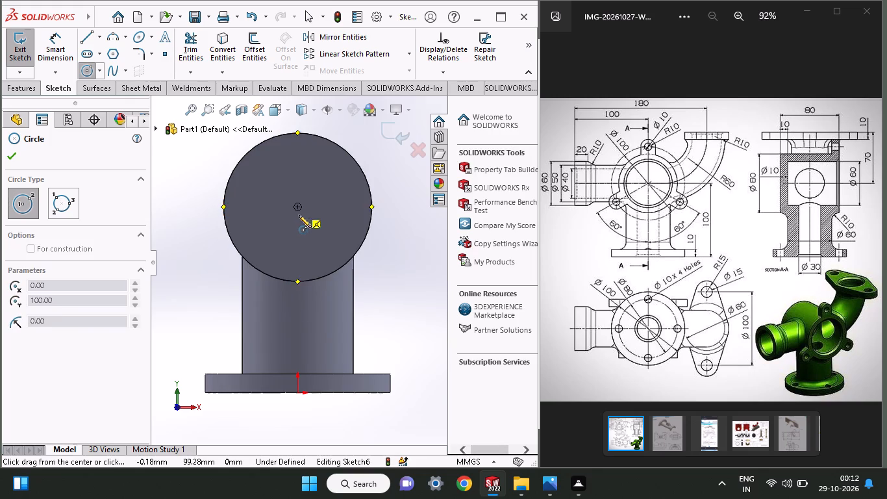
left_click(297, 245)
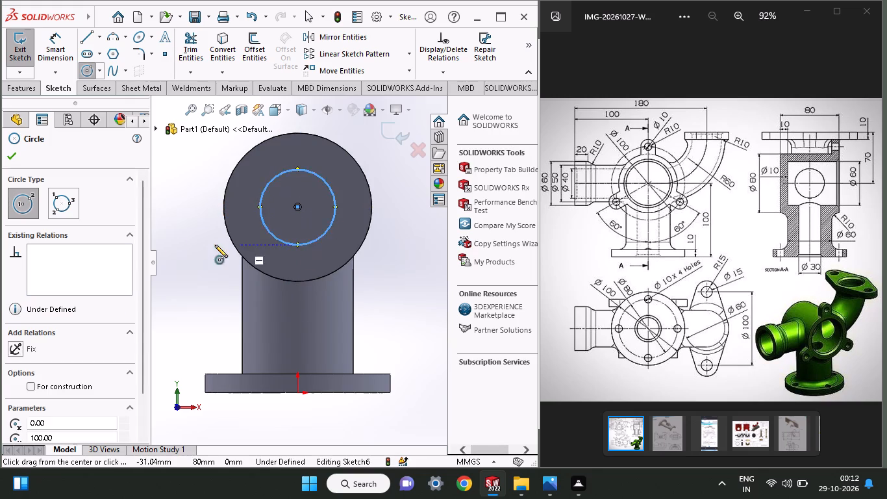
Dimension the circle on the central cylinder's front face to a 60 mm diameter.
left_click(61, 55)
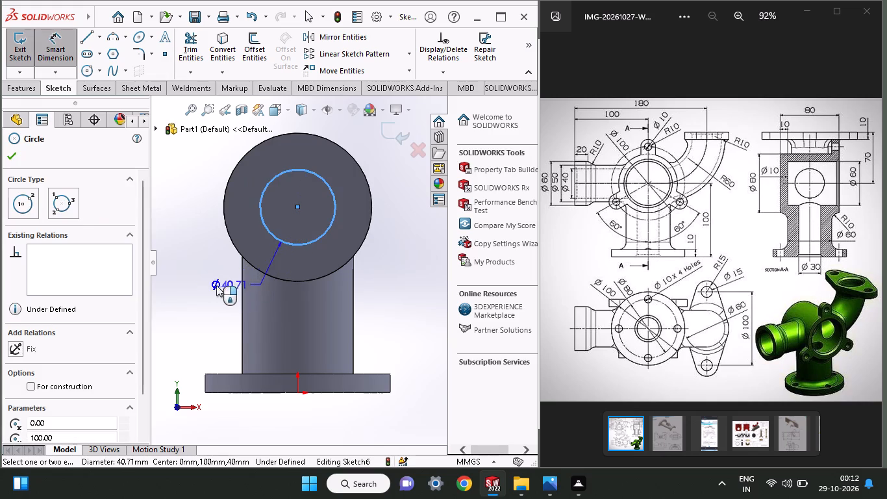
left_click(200, 285)
type("60")
key("Return")
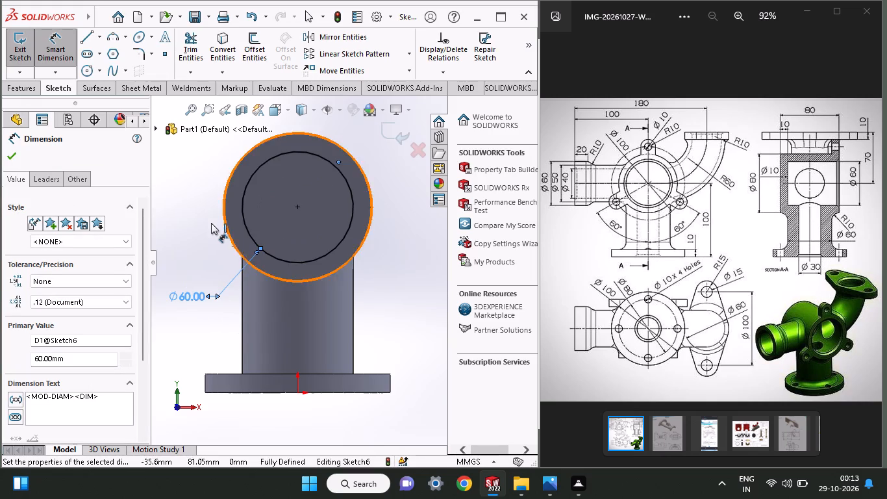
Cut the 60 mm circle into the central cylinder as a blind extruded cut 70 mm deep.
middle_click_drag(202, 218, 219, 250)
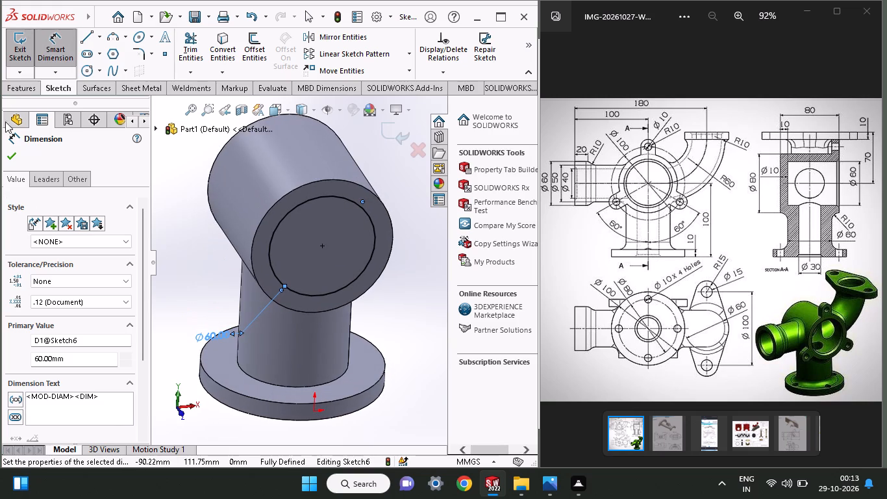
left_click(29, 90)
left_click(203, 60)
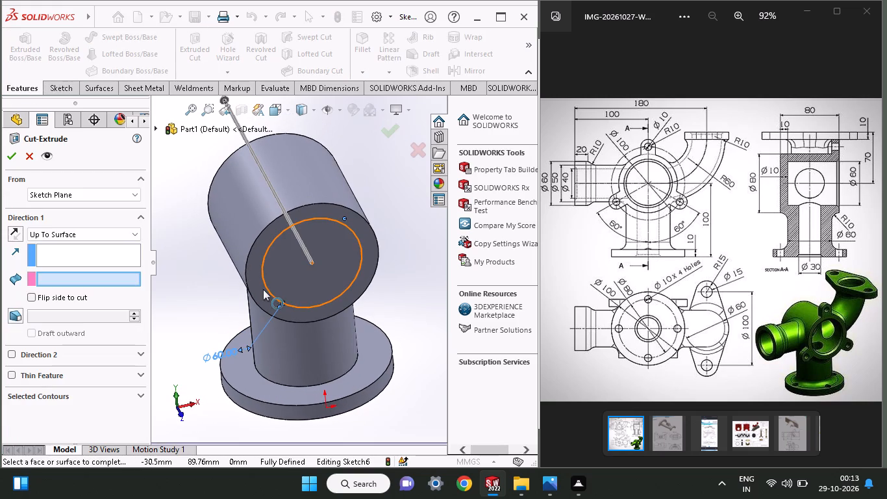
left_click(77, 242)
left_click(79, 235)
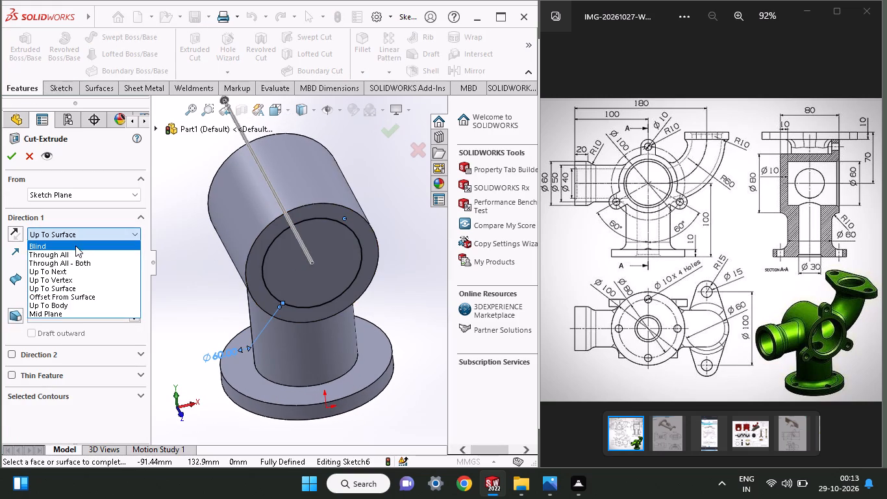
left_click(75, 246)
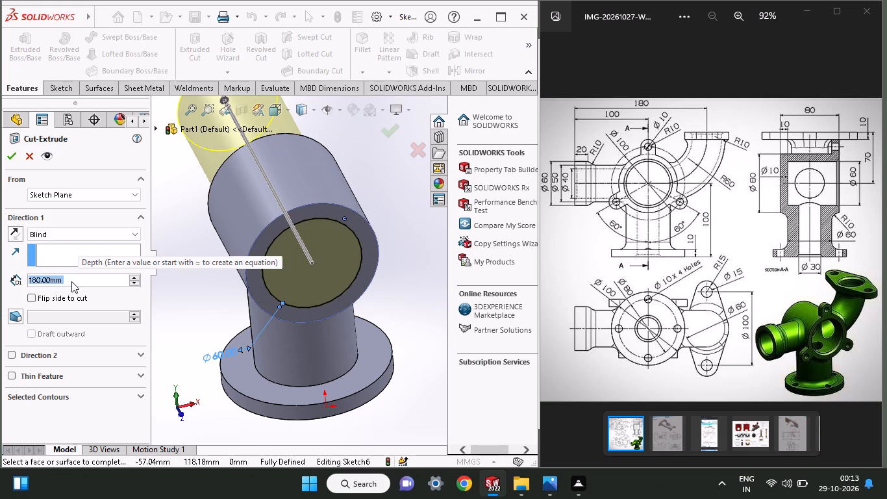
type("70")
key("Return")
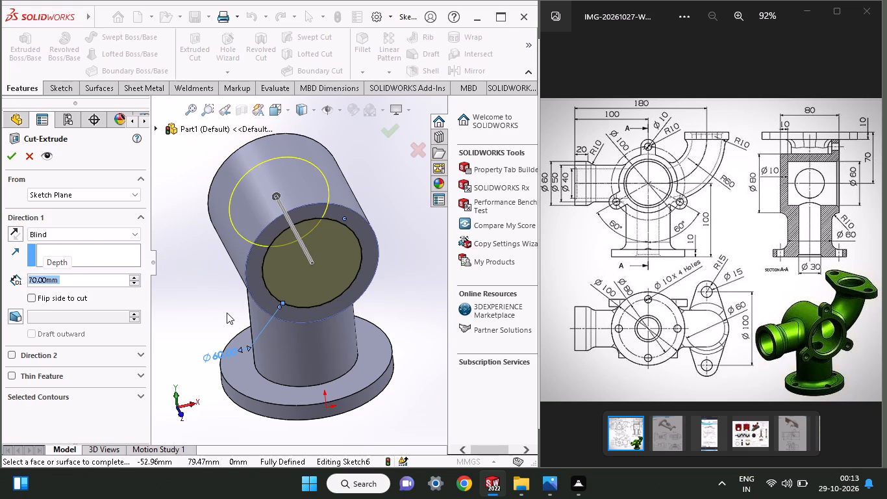
middle_click_drag(227, 313, 271, 296)
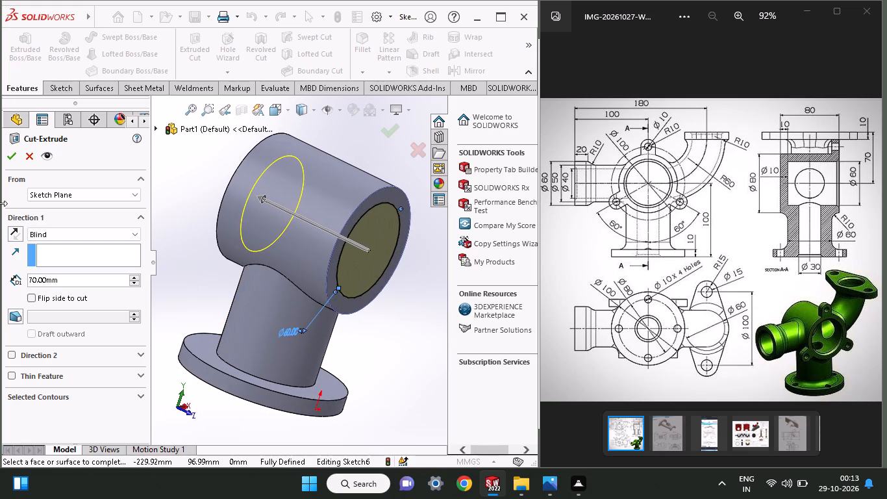
left_click(13, 158)
middle_click_drag(173, 246, 92, 440)
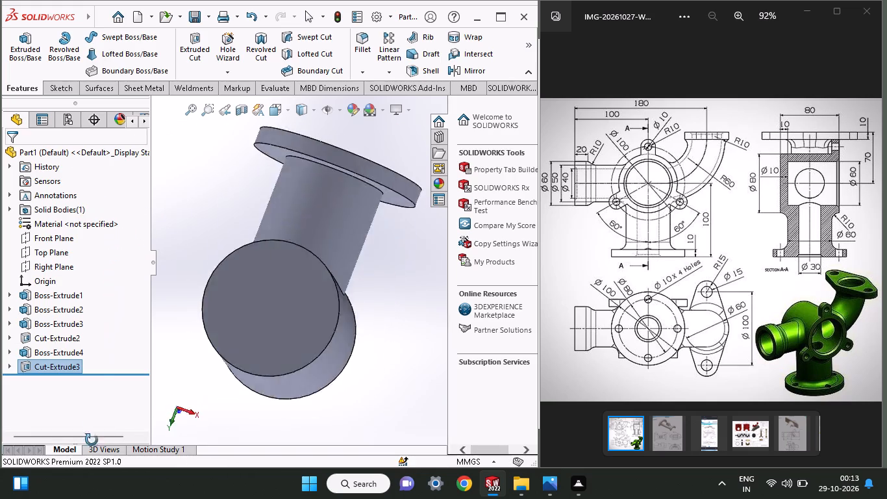
middle_click_drag(92, 440, 136, 214)
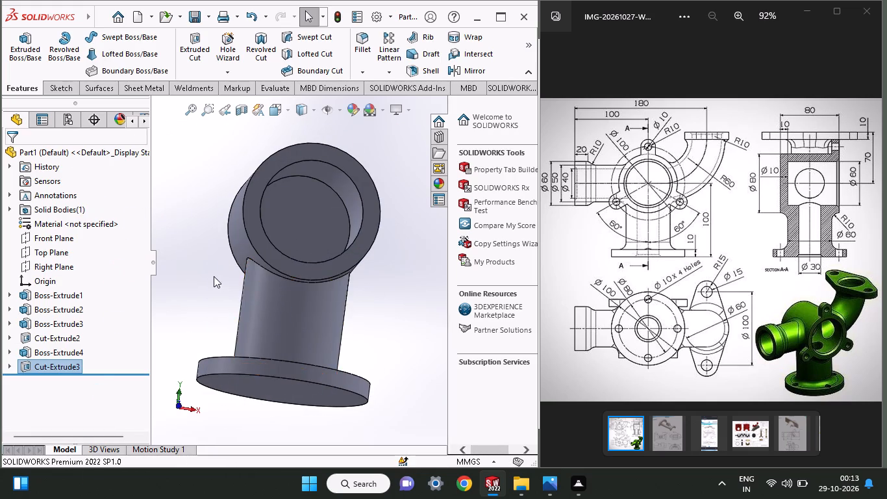
Sketch a 50 mm diameter circle on the Right Plane, centred 100 mm directly above the origin.
middle_click(214, 276)
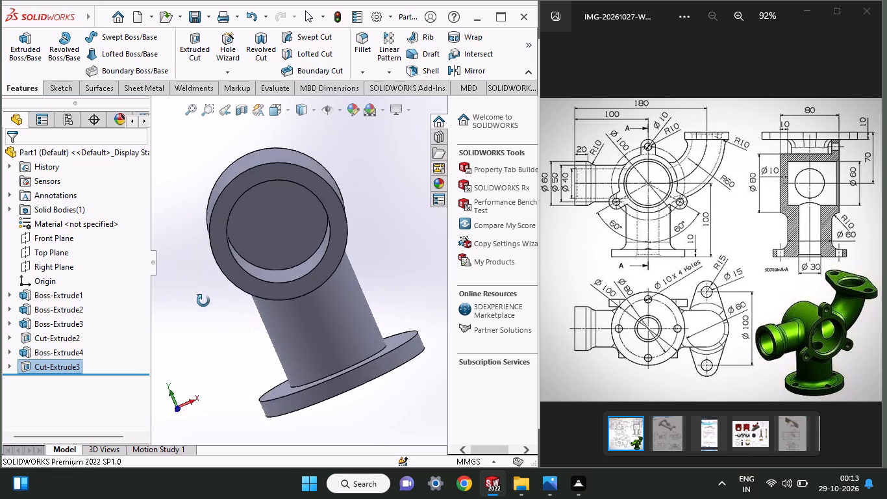
left_click(29, 263)
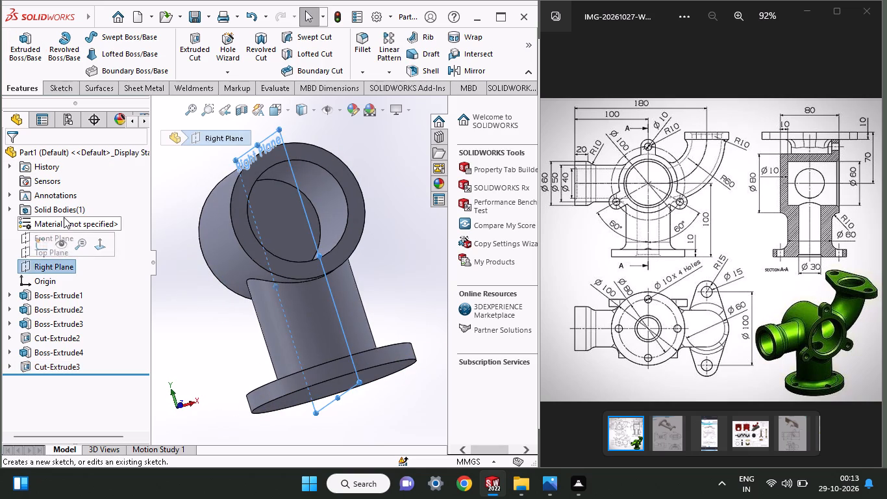
left_click(38, 242)
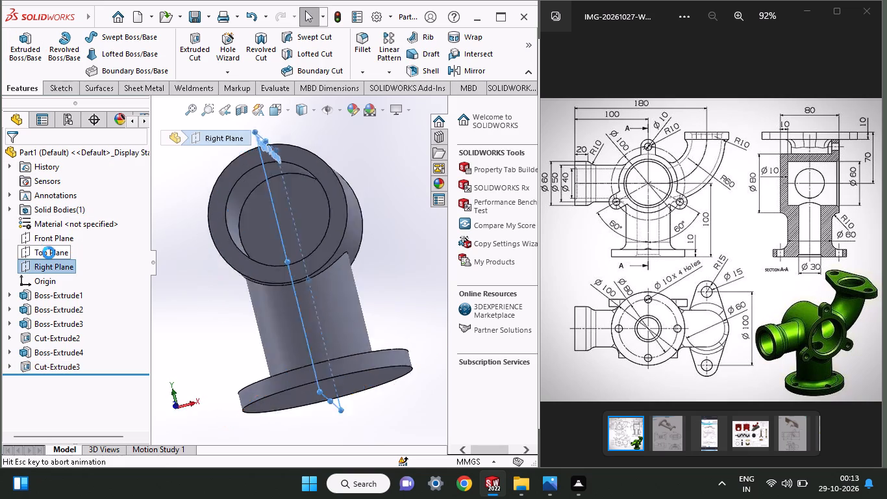
left_click(81, 72)
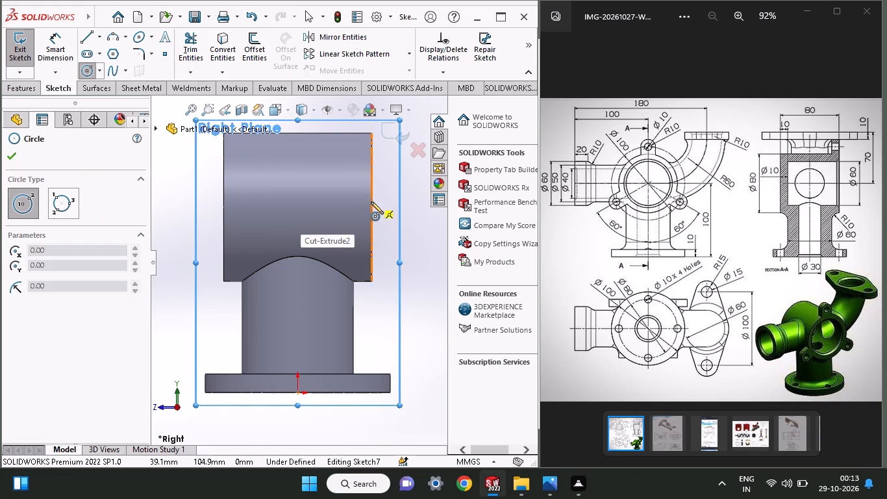
left_click(298, 209)
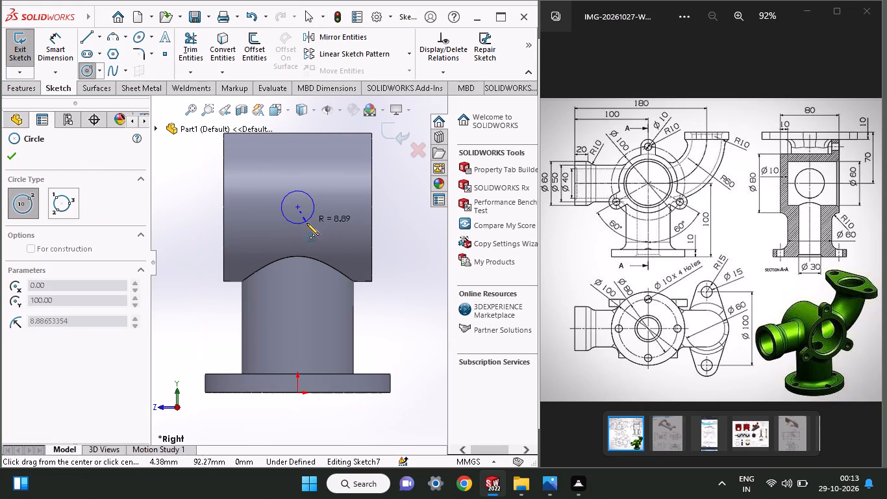
left_click(314, 238)
middle_click_drag(178, 233, 211, 235)
left_click(46, 46)
left_click(304, 240)
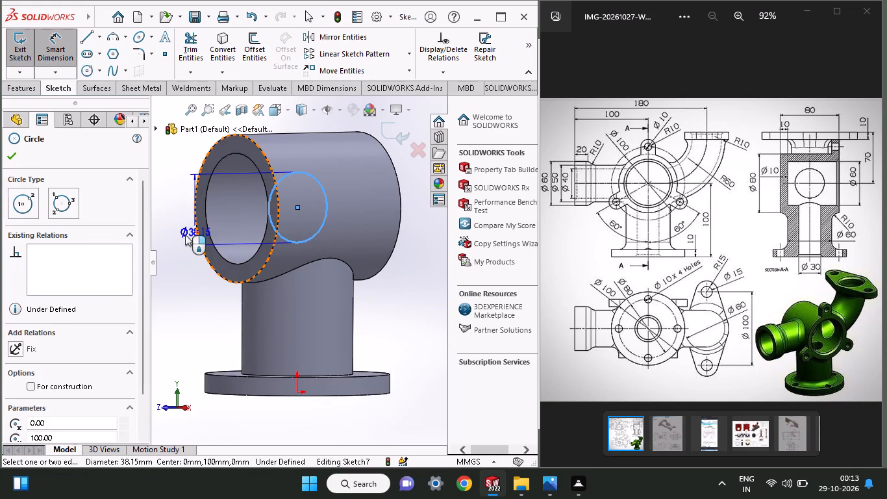
left_click(185, 235)
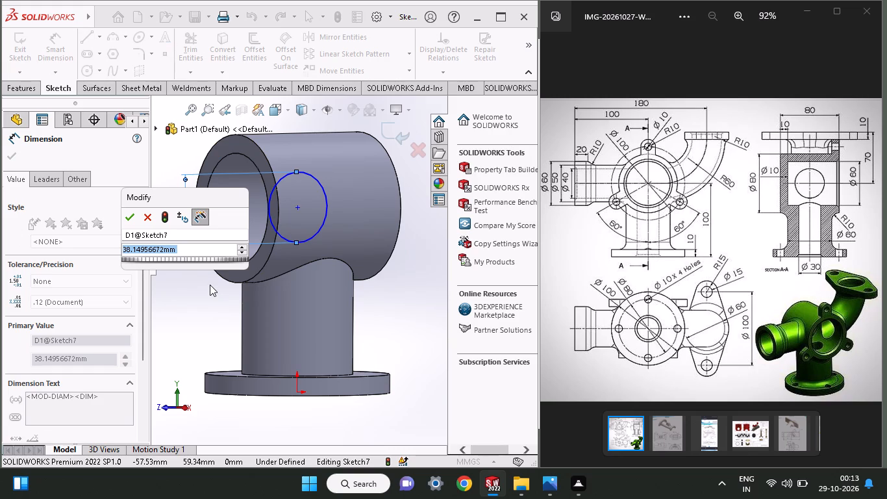
type("50")
key("Return")
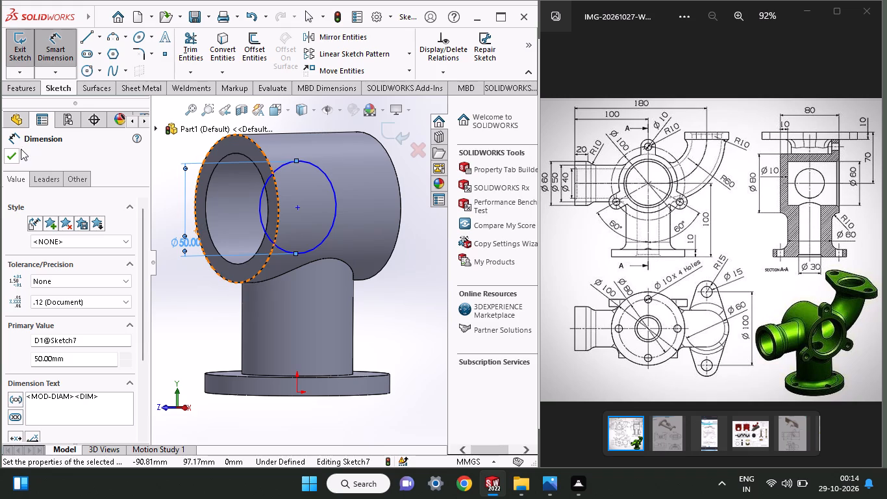
Examine the 50 mm circle's placement relative to the bored cylinder and pipe from several sides.
middle_click_drag(172, 278, 225, 279)
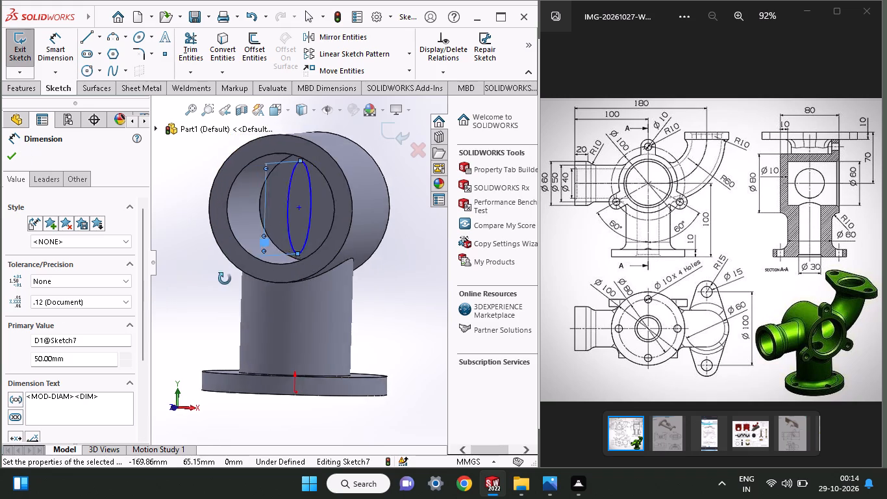
middle_click_drag(225, 279, 227, 230)
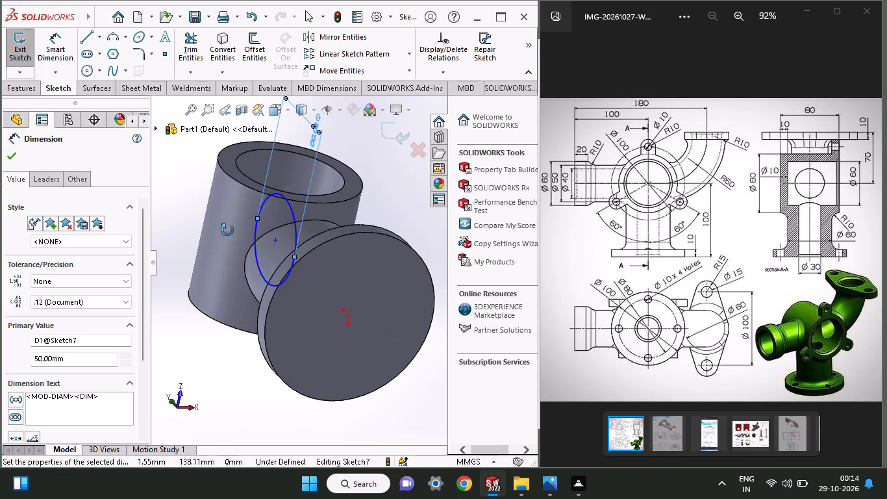
middle_click_drag(227, 230, 175, 309)
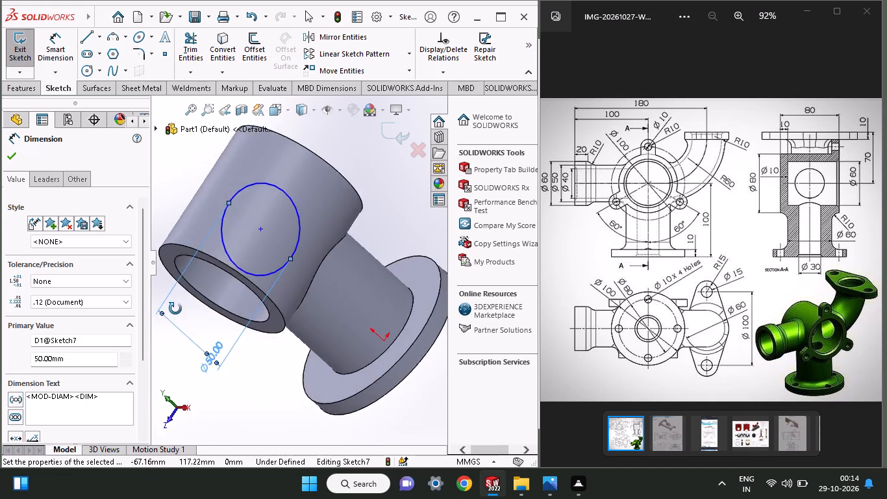
middle_click_drag(175, 309, 229, 160)
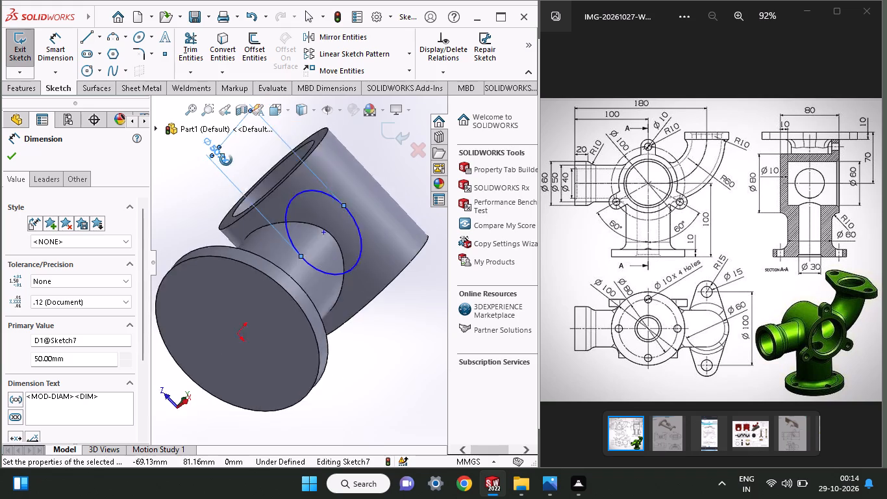
middle_click_drag(229, 160, 240, 183)
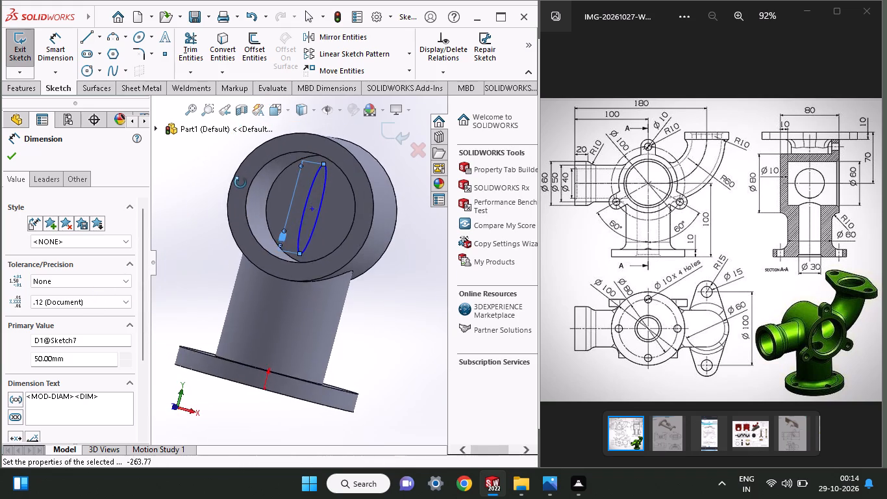
middle_click_drag(240, 183, 219, 188)
middle_click_drag(195, 278, 138, 275)
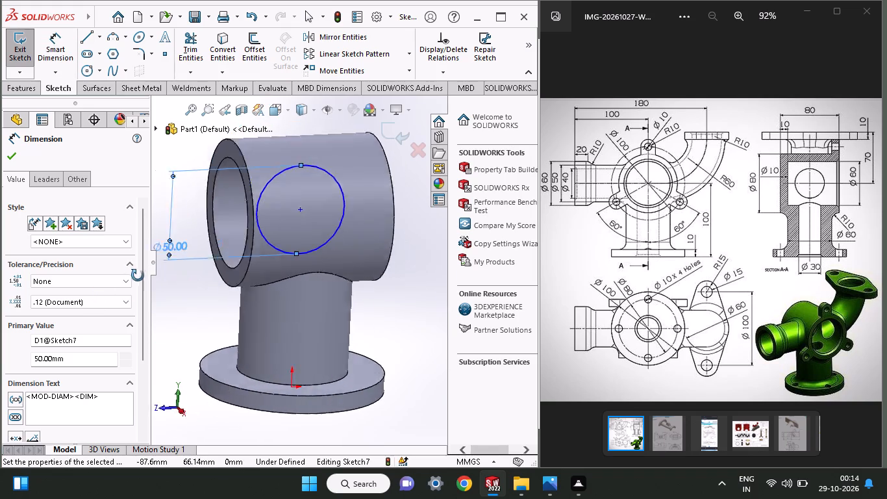
middle_click_drag(138, 275, 166, 242)
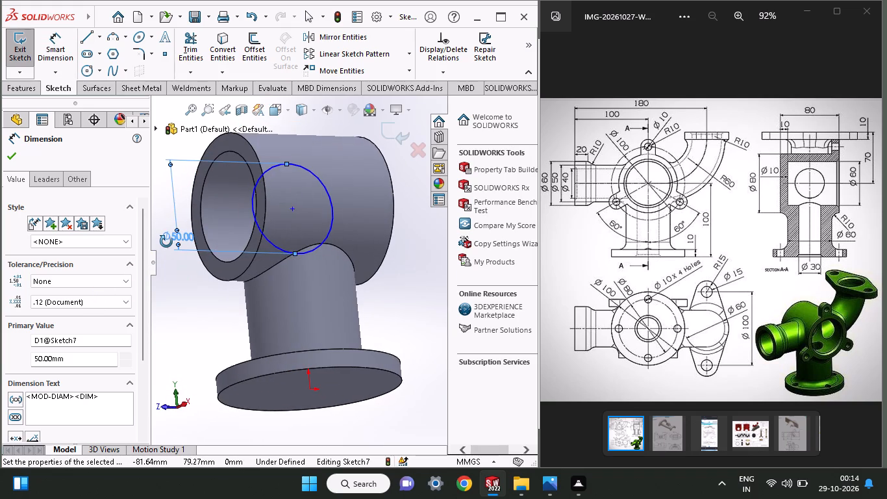
middle_click_drag(166, 242, 160, 268)
middle_click_drag(177, 295, 183, 295)
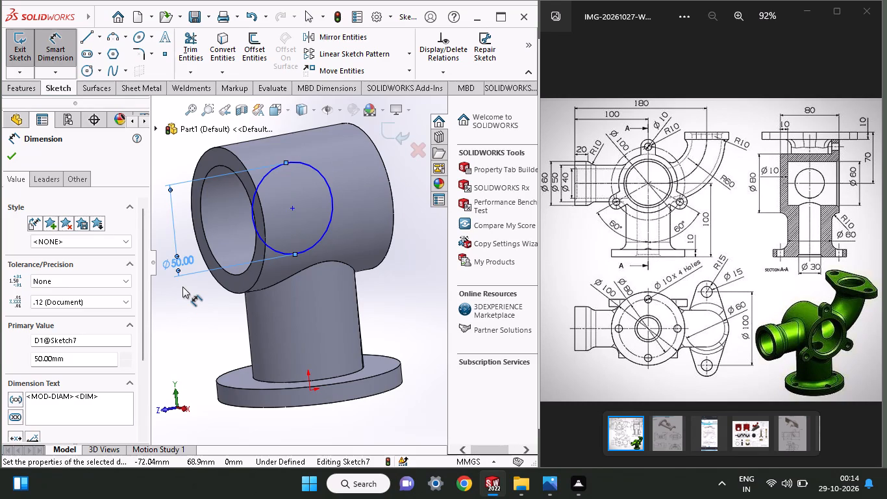
Extrude the 50 mm circle as a merged boss in both directions, blind 56 mm in Direction 1 and 62 mm in Direction 2.
left_click(8, 154)
left_click(27, 88)
left_click(24, 70)
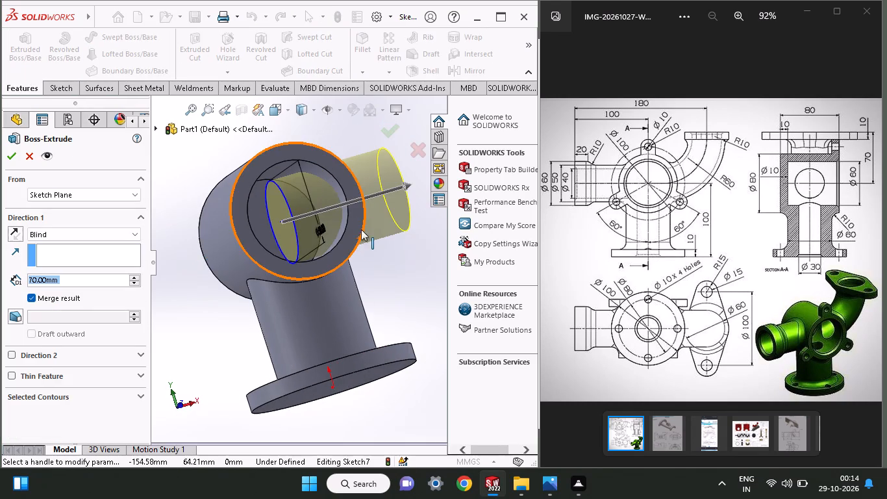
middle_click_drag(285, 240, 235, 253)
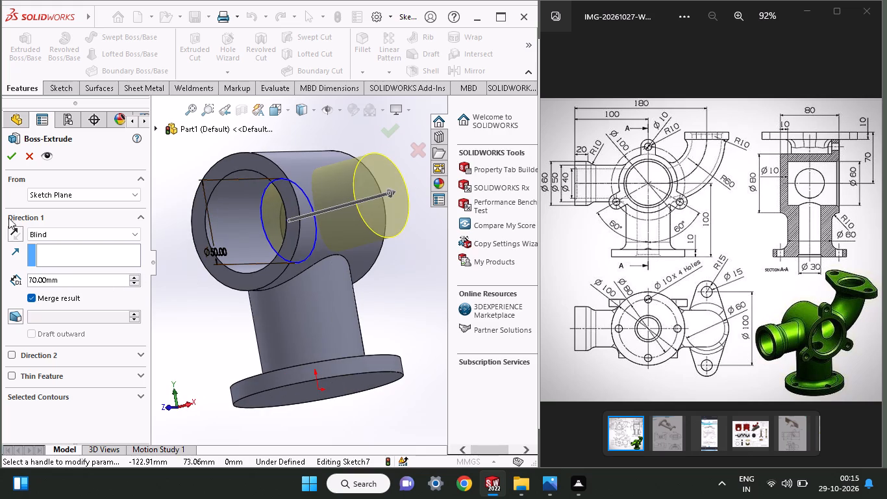
left_click(10, 351)
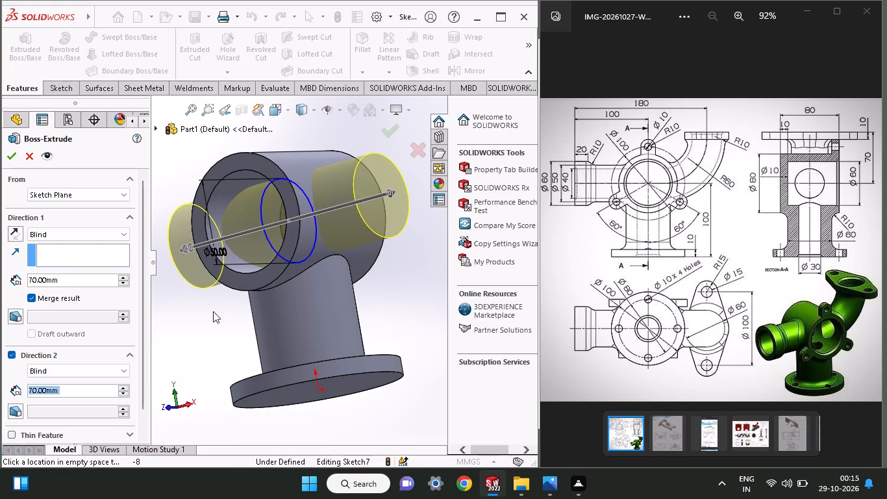
middle_click_drag(194, 324, 264, 313)
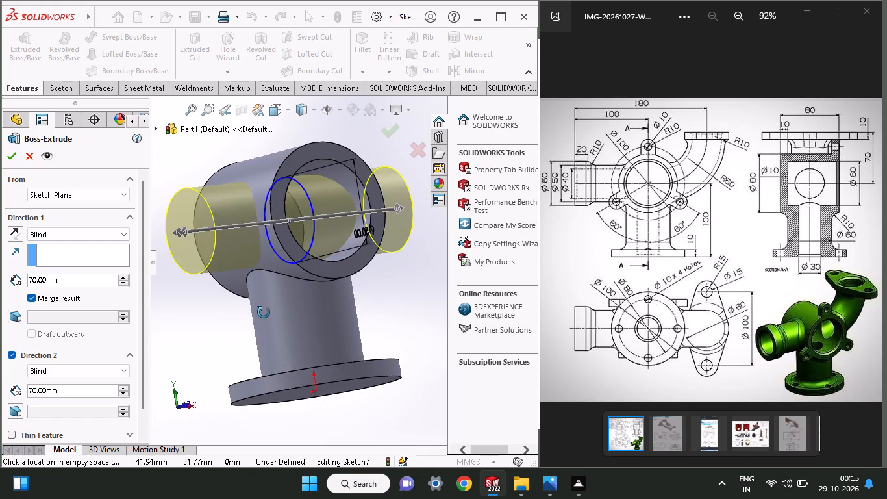
middle_click_drag(264, 313, 214, 322)
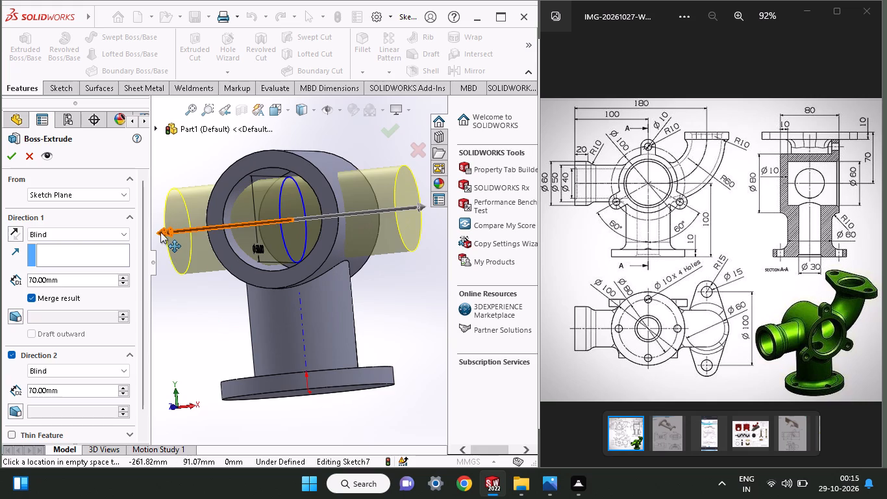
left_click_drag(160, 232, 193, 249)
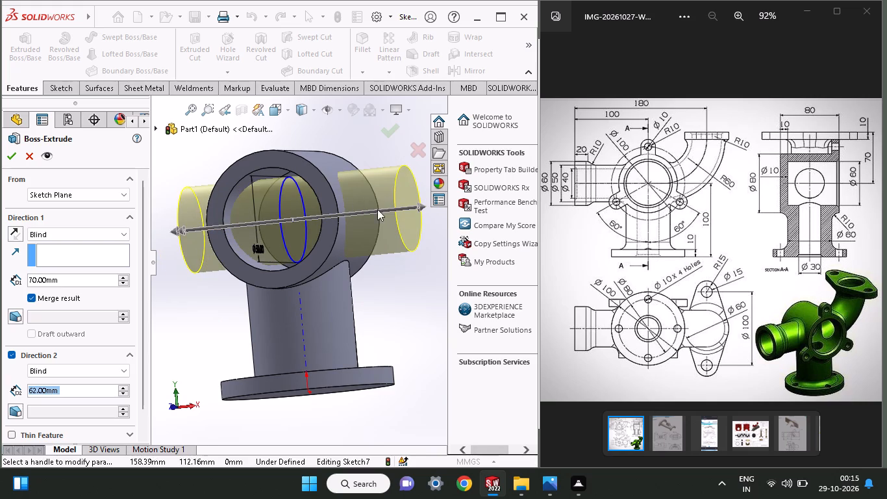
left_click_drag(420, 209, 384, 222)
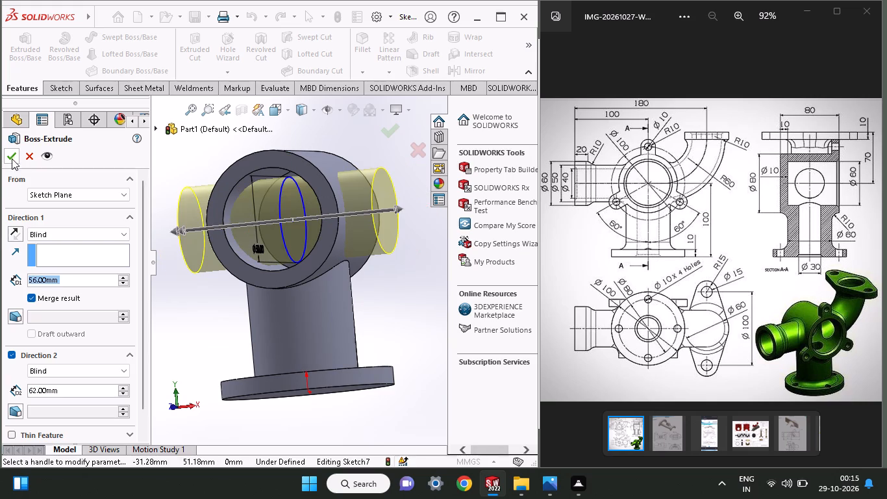
left_click(12, 158)
middle_click_drag(175, 318, 238, 256)
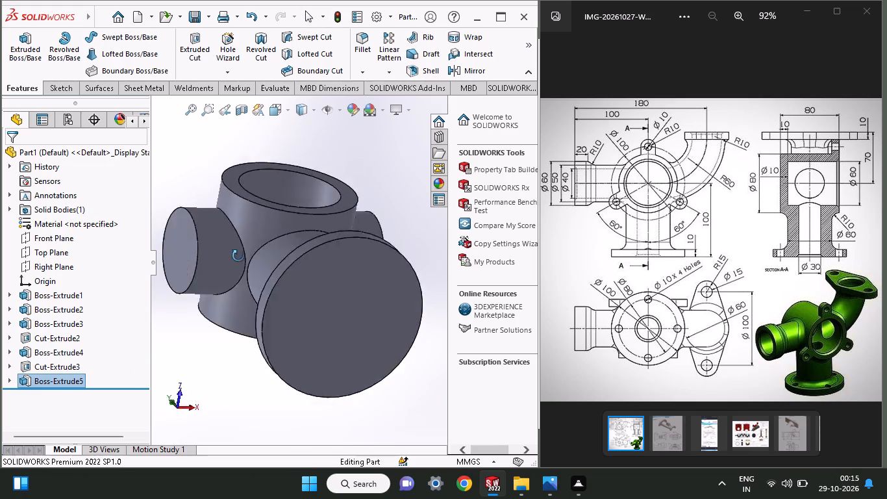
middle_click_drag(238, 256, 281, 418)
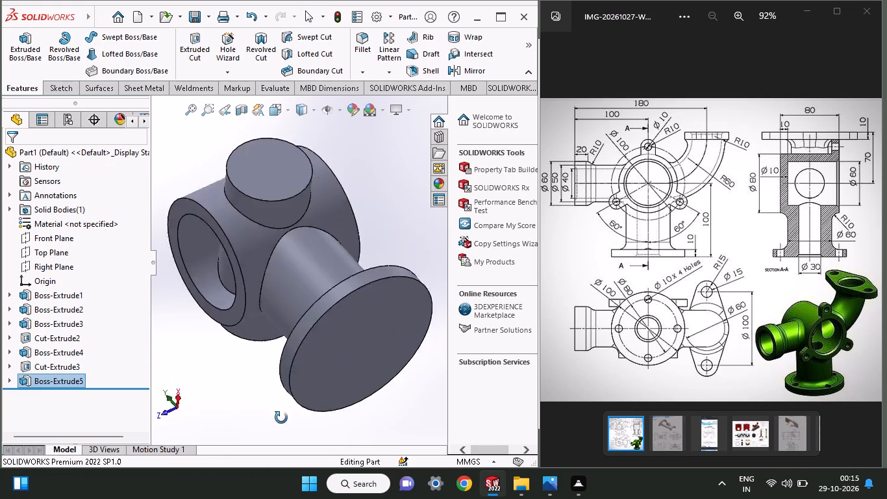
Sketch a 40 mm diameter circle on the end face of the side branch on the negative X side, centred on the branch axis.
middle_click_drag(281, 418, 365, 464)
middle_click_drag(416, 227, 546, 324)
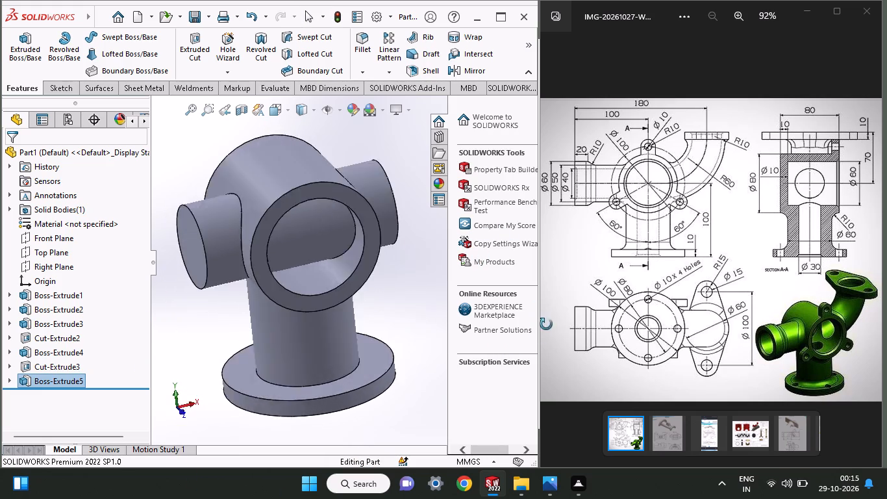
middle_click_drag(546, 324, 513, 296)
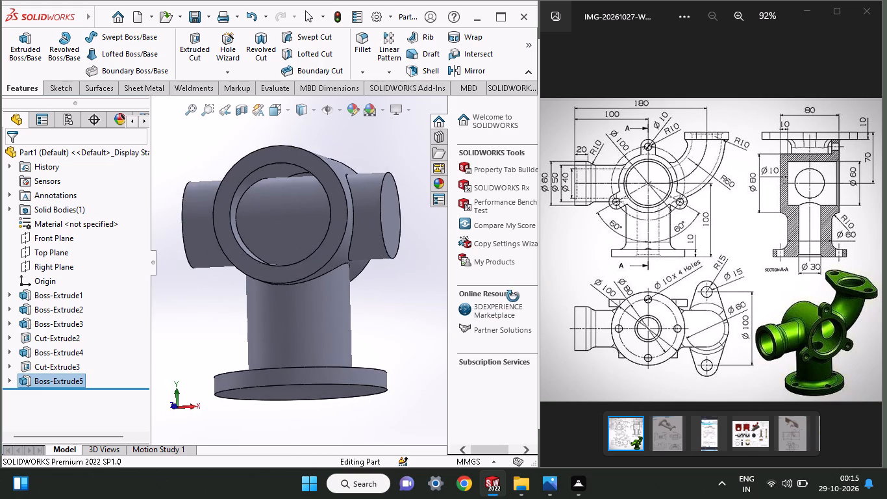
middle_click_drag(513, 296, 613, 286)
left_click(286, 188)
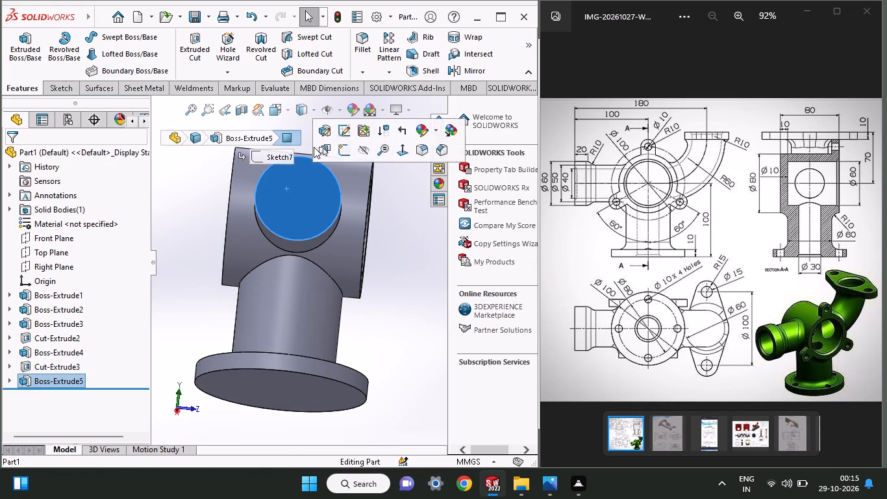
left_click(344, 151)
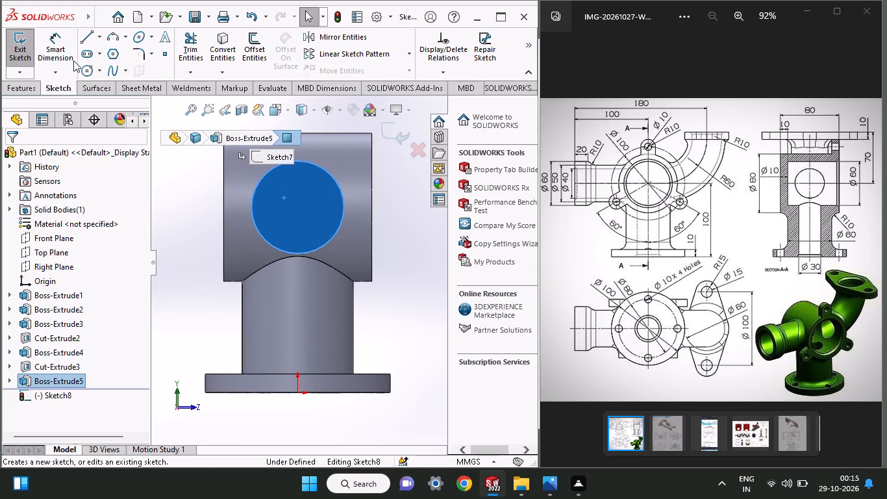
left_click(89, 68)
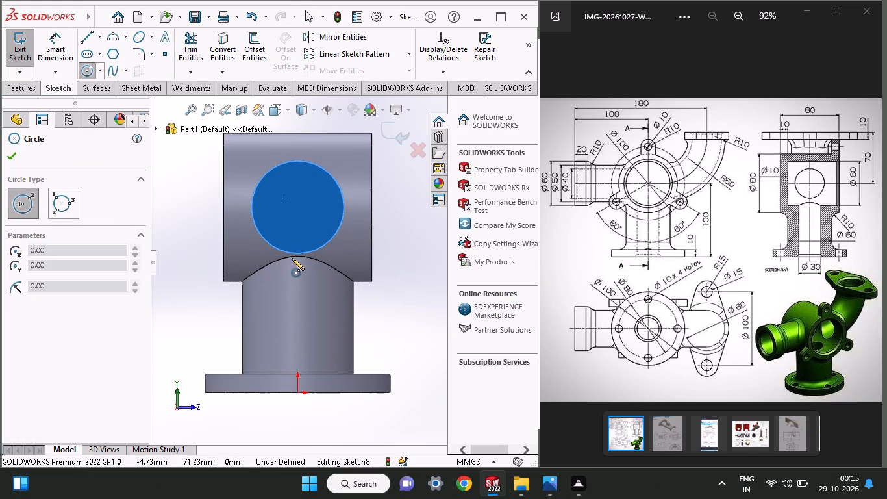
left_click(298, 205)
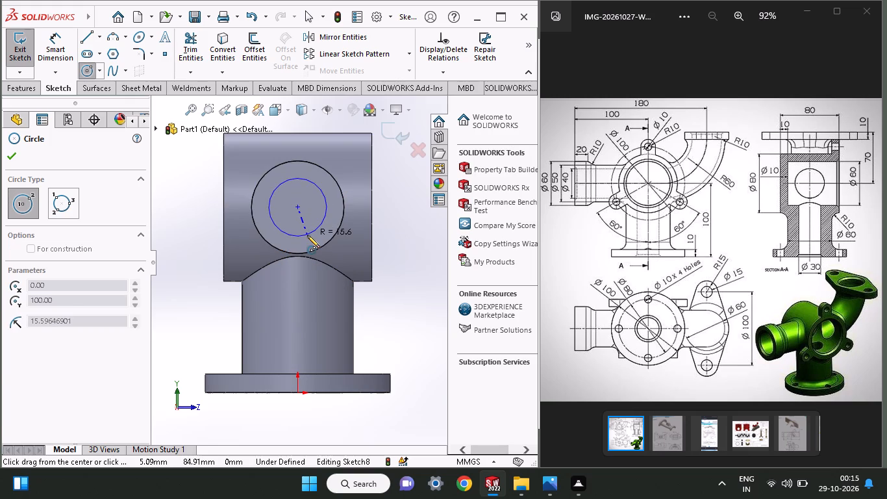
left_click(307, 235)
left_click(42, 40)
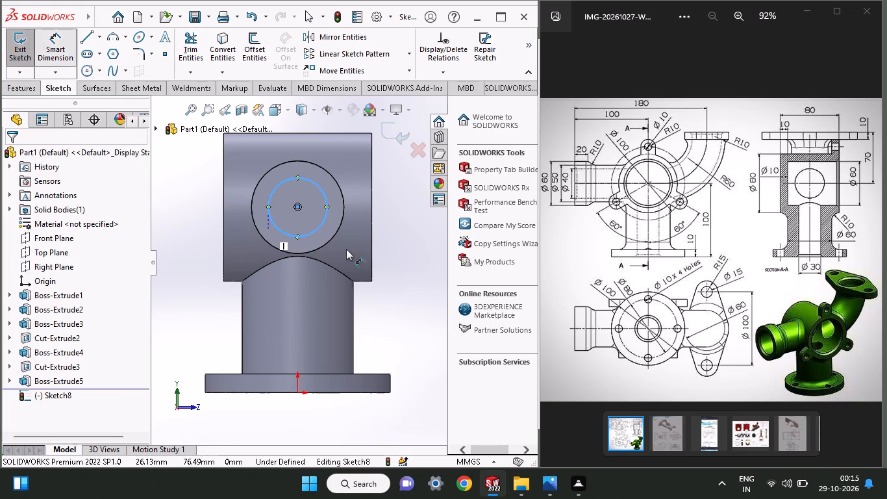
left_click(321, 230)
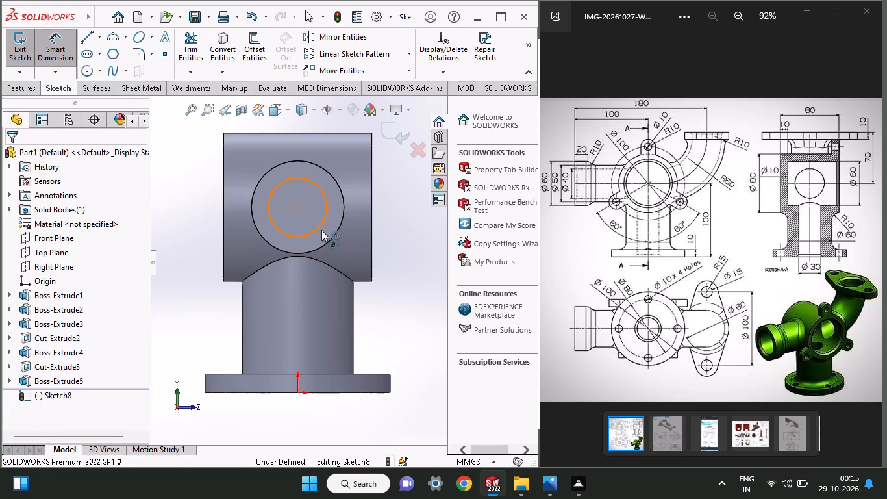
left_click(189, 282)
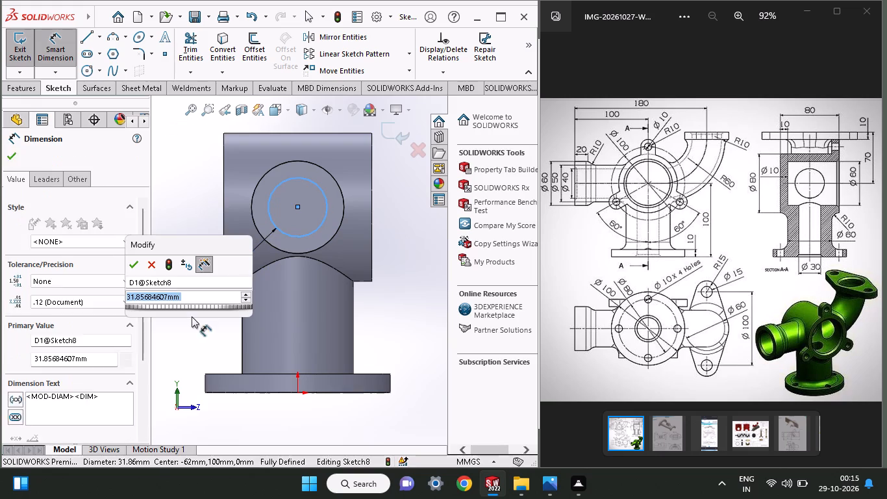
type("40")
key("Return")
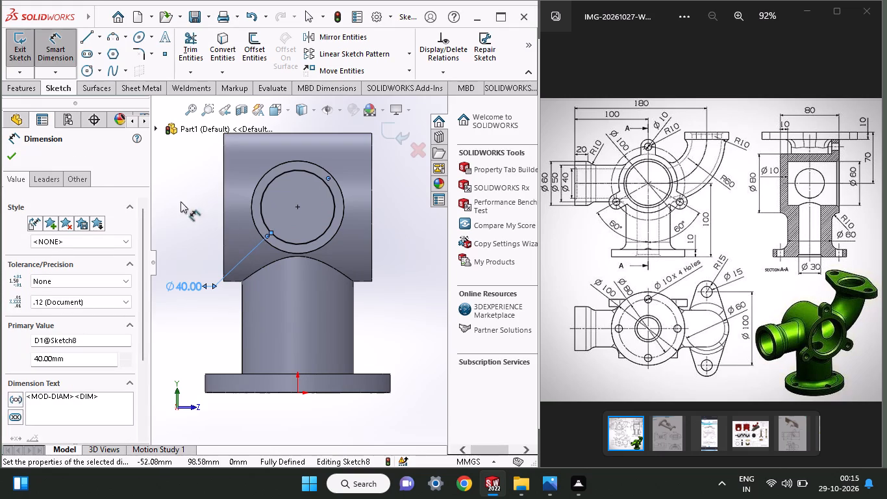
Extrude-cut the 40 mm circle in both directions, blind 136 mm in Direction 1 and 36 mm in Direction 2.
left_click(23, 87)
left_click(190, 55)
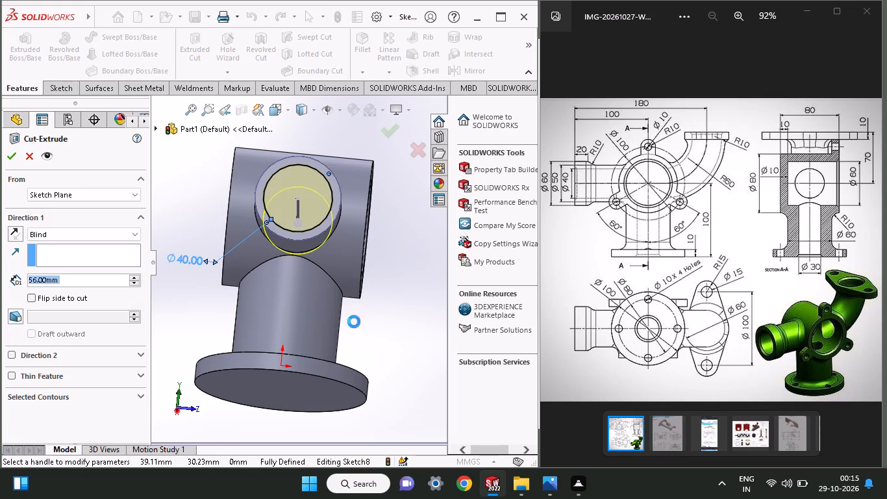
middle_click_drag(354, 322, 253, 346)
left_click_drag(305, 223, 368, 241)
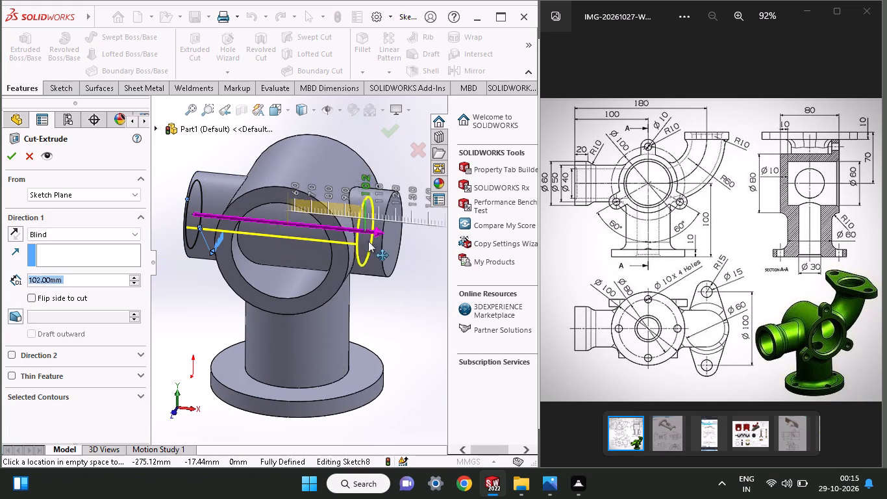
left_click_drag(368, 241, 421, 246)
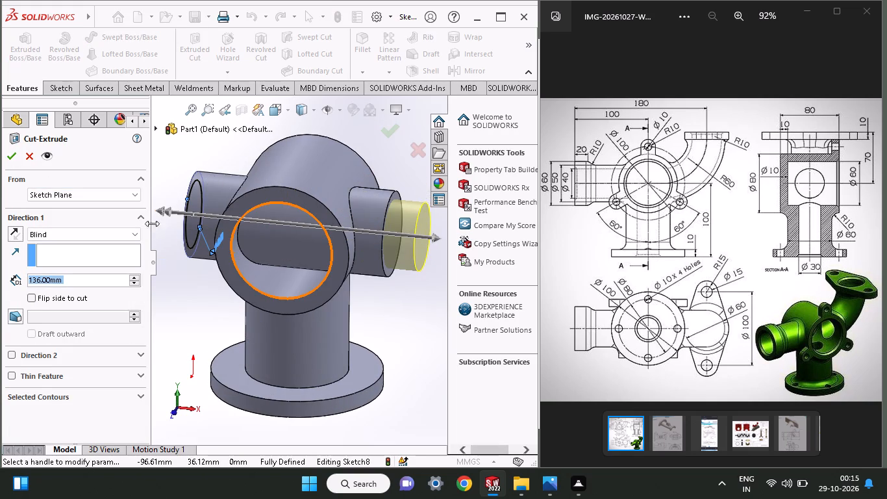
left_click_drag(158, 214, 133, 216)
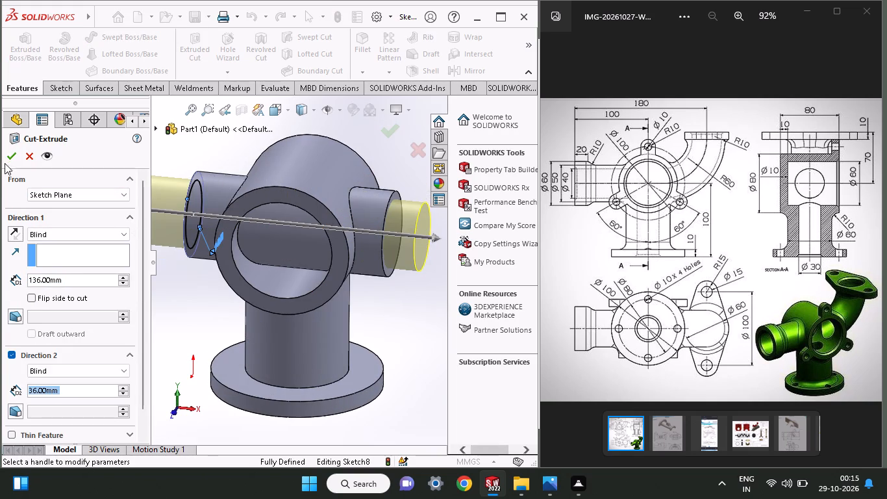
left_click(5, 161)
Examine the bored side branches and the inside of the central body from several sides.
middle_click_drag(188, 320, 228, 327)
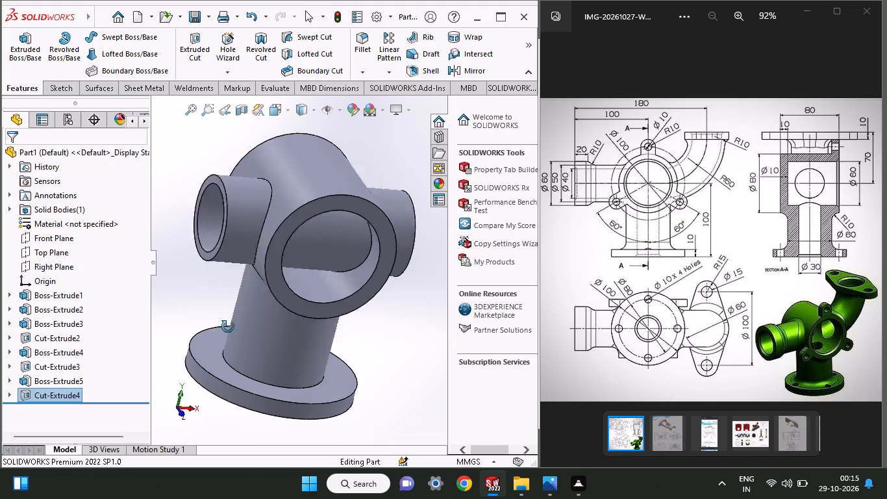
middle_click_drag(228, 327, 210, 331)
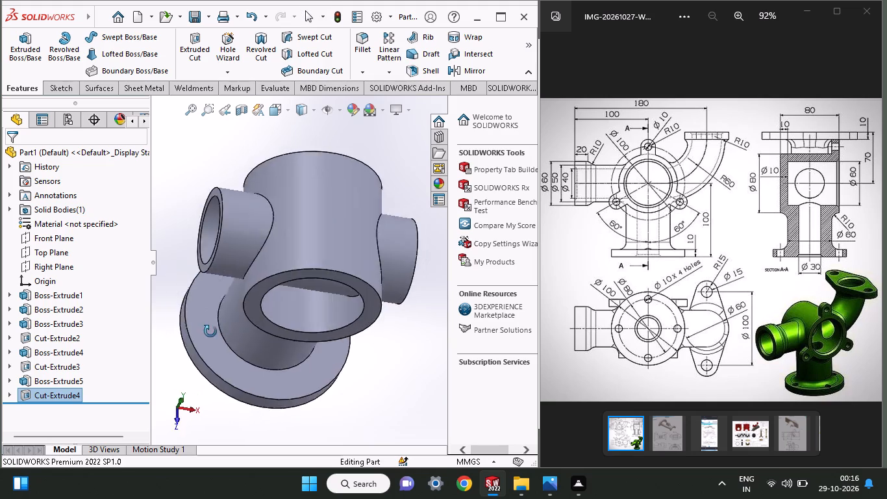
middle_click_drag(210, 331, 208, 260)
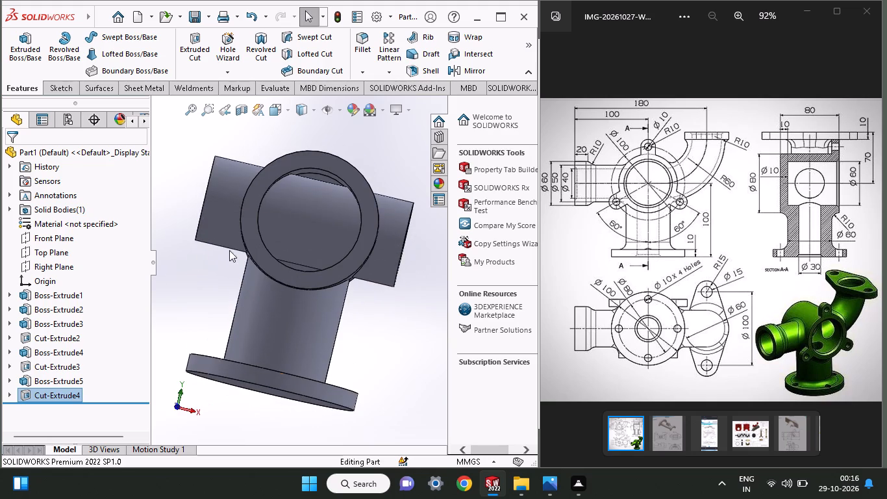
middle_click_drag(407, 348, 373, 411)
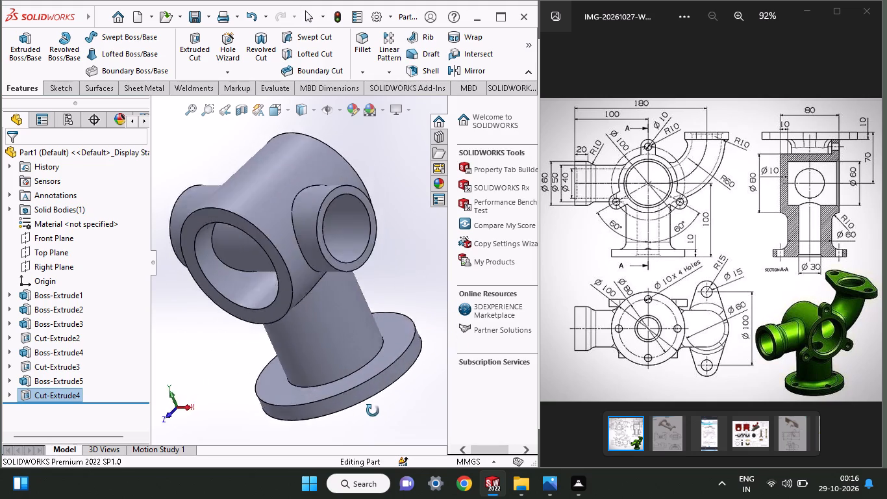
middle_click_drag(373, 411, 424, 365)
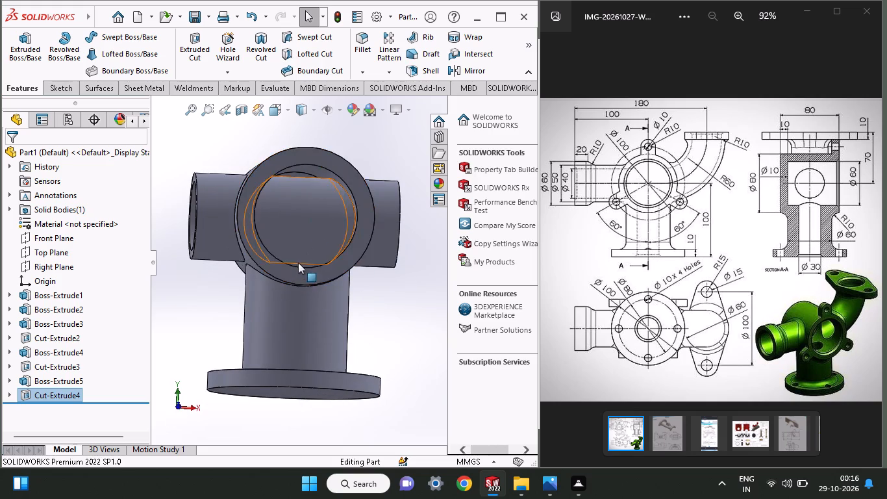
middle_click_drag(298, 262, 293, 279)
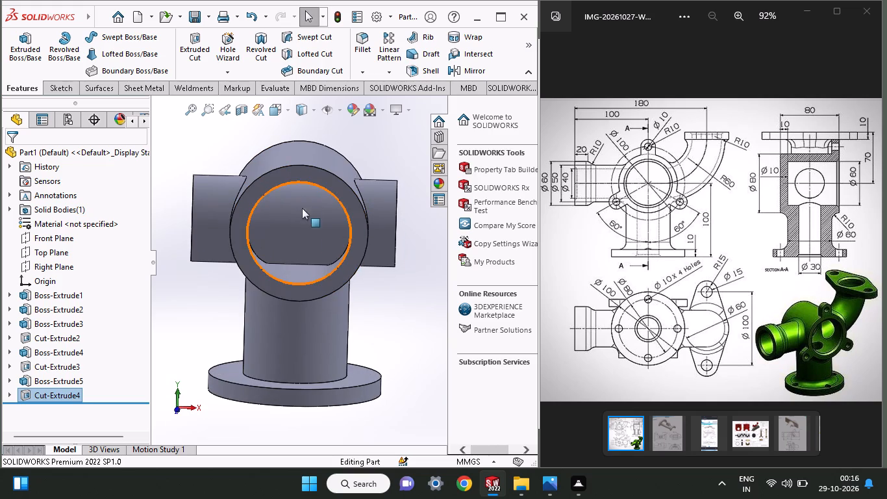
middle_click_drag(301, 242, 307, 211)
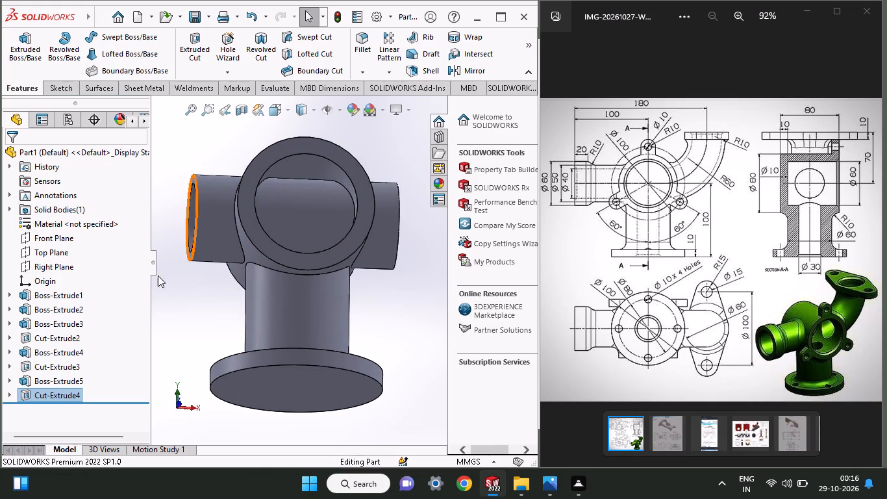
middle_click_drag(211, 277, 208, 296)
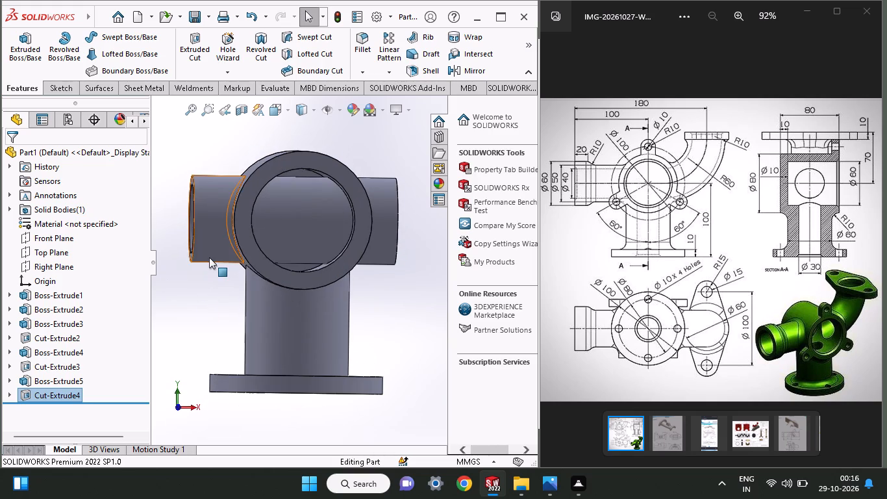
Start a sketch on the central cylinder's front ring face and draw a concentric 40 mm radius circle along its outer edge.
left_click(238, 232)
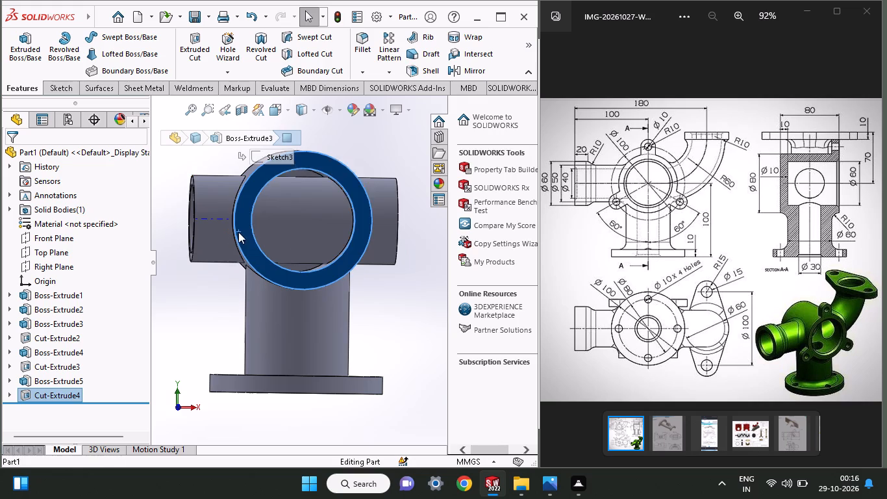
left_click(296, 195)
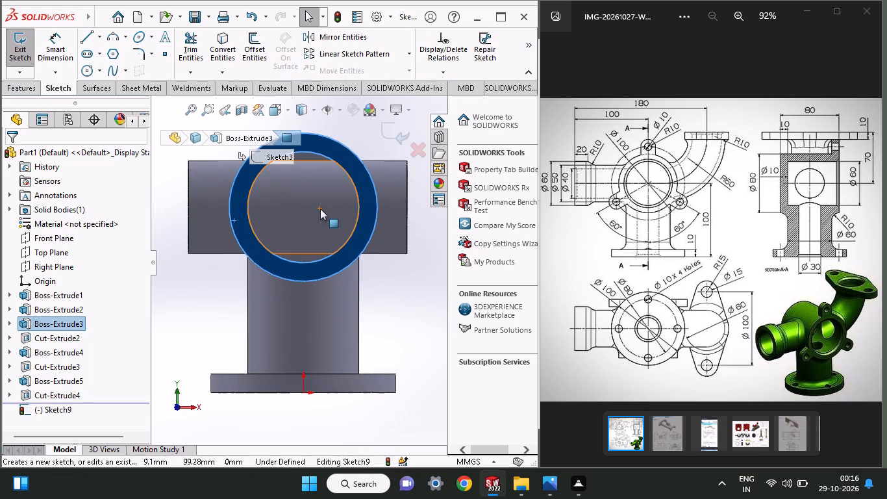
left_click(87, 68)
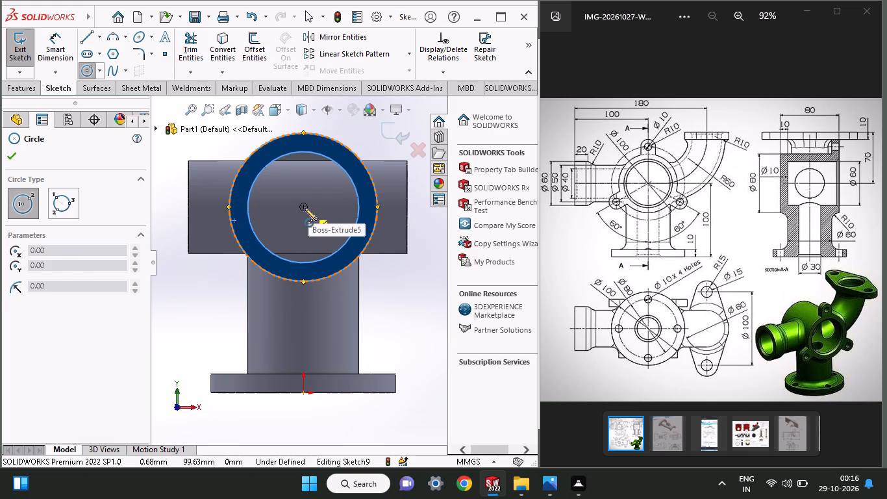
left_click(305, 208)
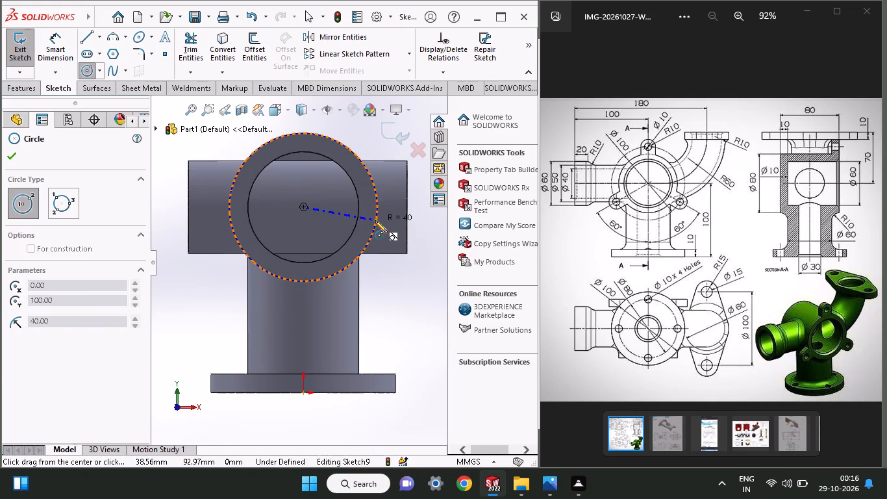
left_click(375, 220)
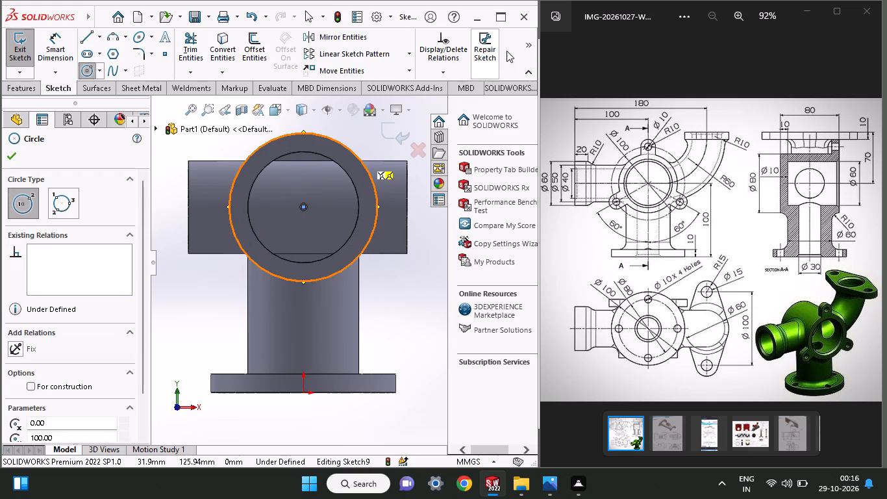
Draw a 118 mm wide corner rectangle over the side branches' outline, from the upper corner of one end to the opposite lower corner.
left_click(29, 88)
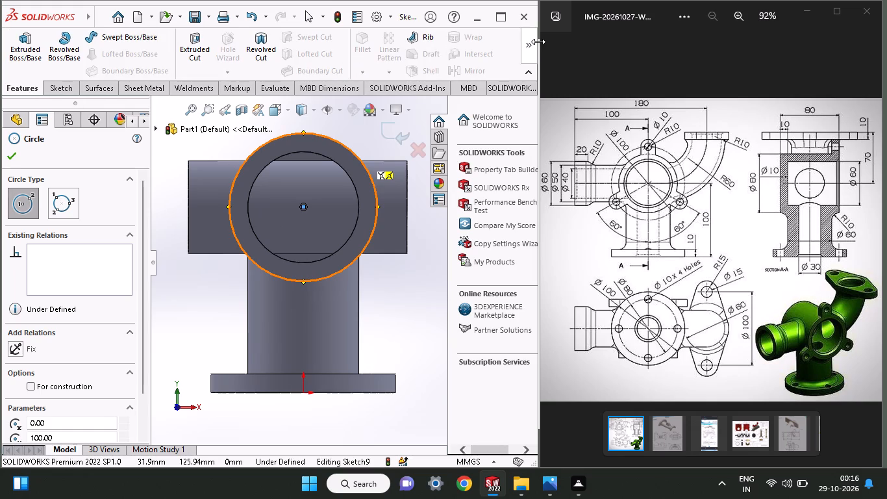
left_click(68, 92)
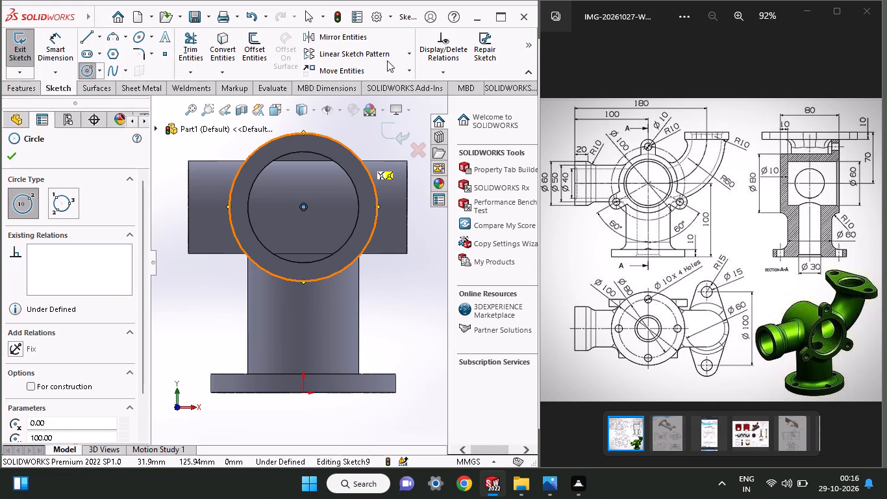
left_click(521, 37)
left_click(480, 82)
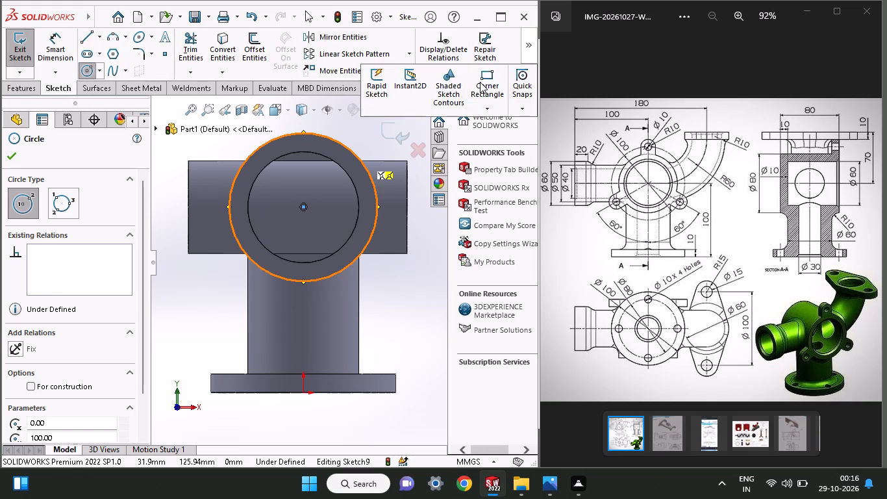
left_click(190, 163)
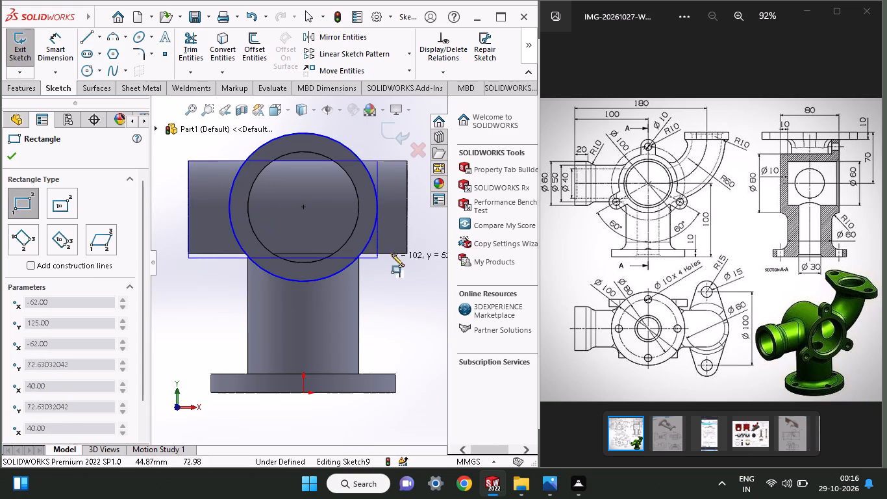
left_click(407, 252)
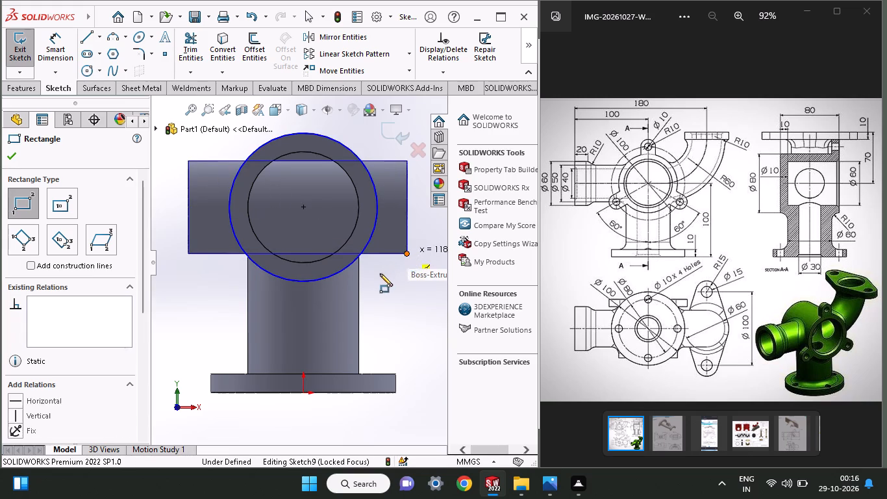
left_click(12, 153)
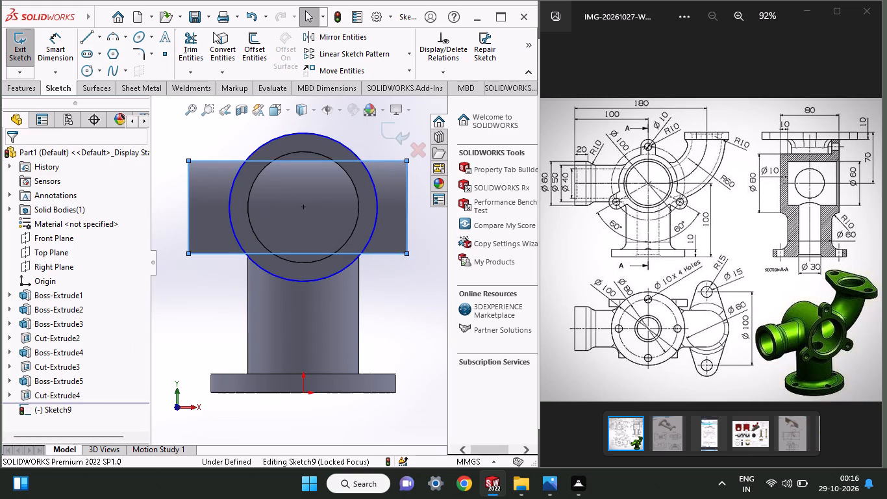
Trim the rectangle's edges inside the circle and the circle's top and bottom arcs, leaving a closed profile over each side branch.
left_click(195, 43)
left_click_drag(265, 172, 270, 152)
left_click_drag(261, 233, 256, 282)
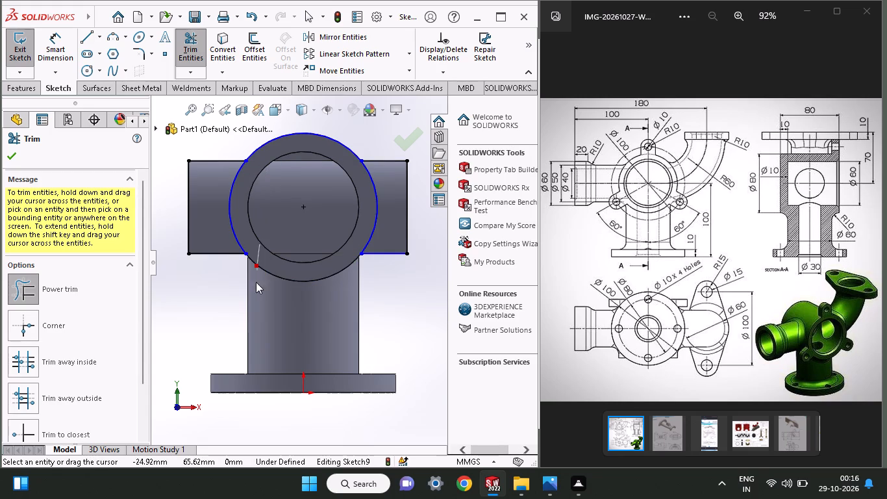
left_click_drag(256, 282, 253, 296)
left_click_drag(296, 142, 301, 113)
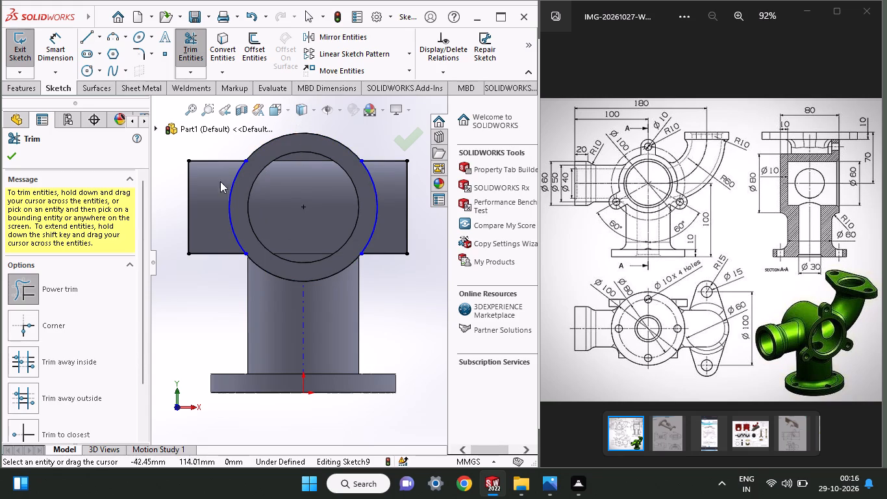
Cut the closed profiles over both side branches 136 mm deep, removing the branches from the outside of the central body.
left_click(15, 153)
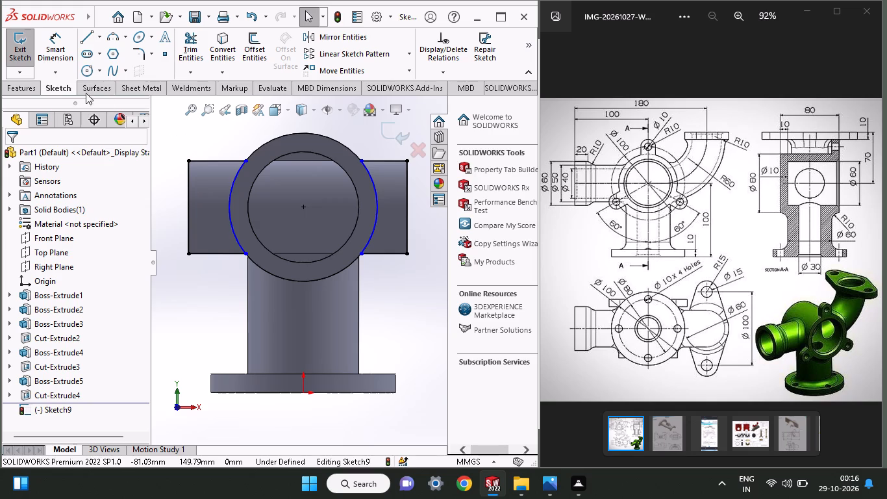
left_click(32, 90)
left_click(202, 61)
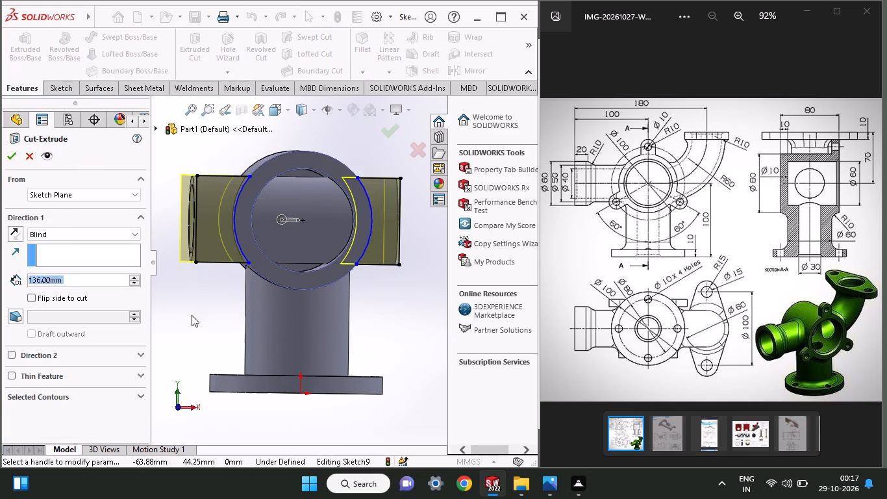
middle_click_drag(192, 315, 218, 395)
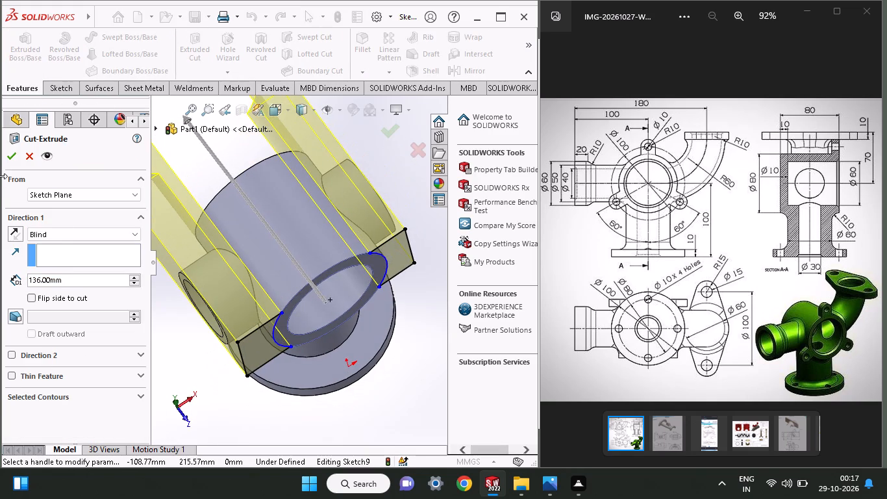
left_click(8, 160)
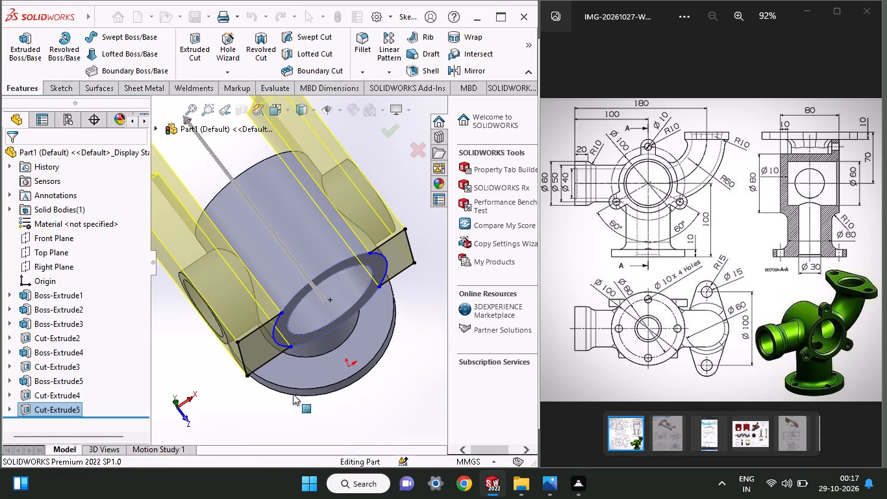
Examine the central body, its side openings and the inside of its bore from several sides.
middle_click_drag(353, 415, 269, 353)
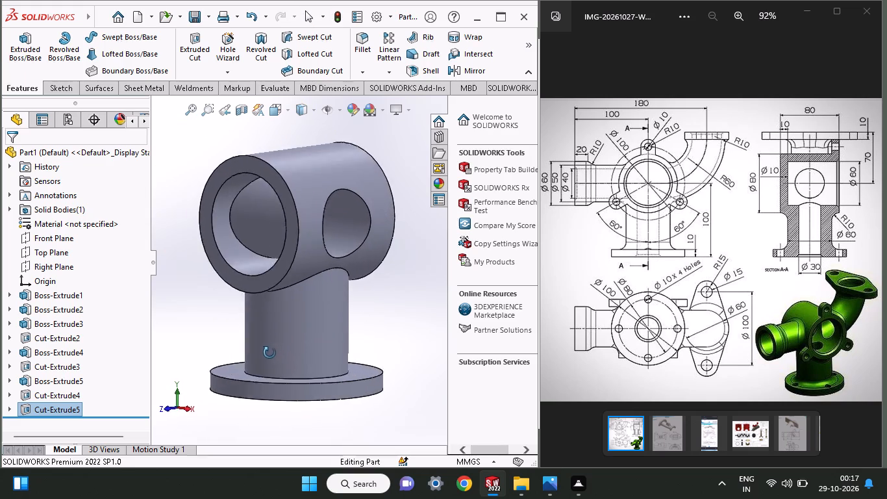
middle_click_drag(269, 353, 372, 374)
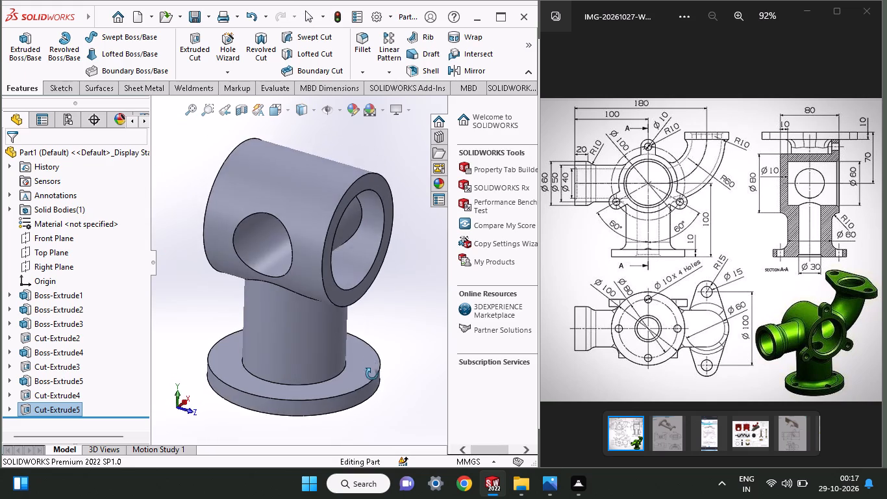
middle_click_drag(372, 374, 332, 290)
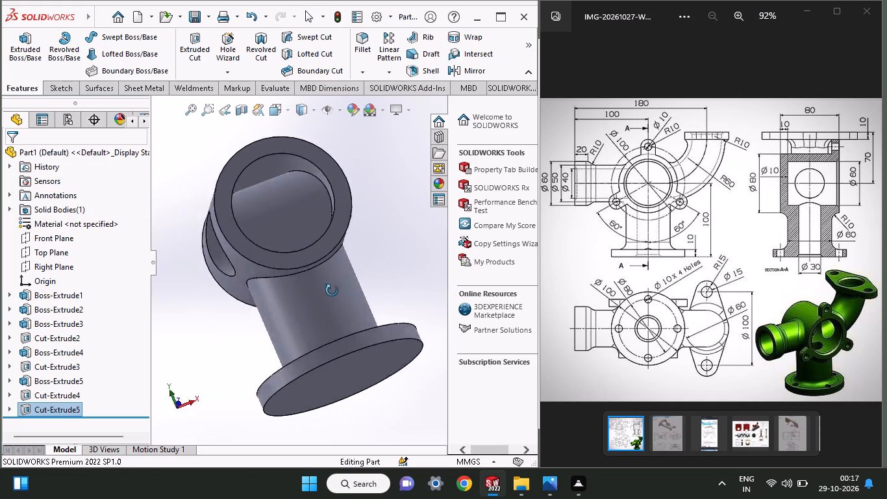
middle_click_drag(332, 290, 342, 303)
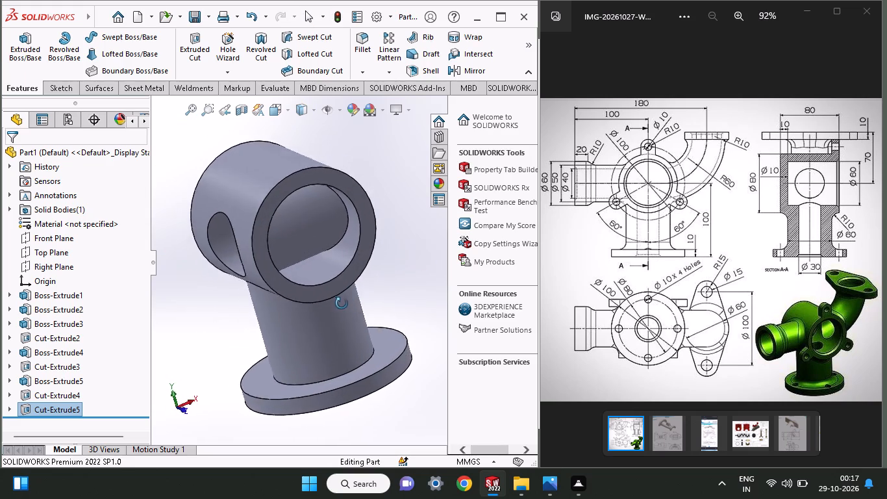
middle_click_drag(342, 303, 256, 331)
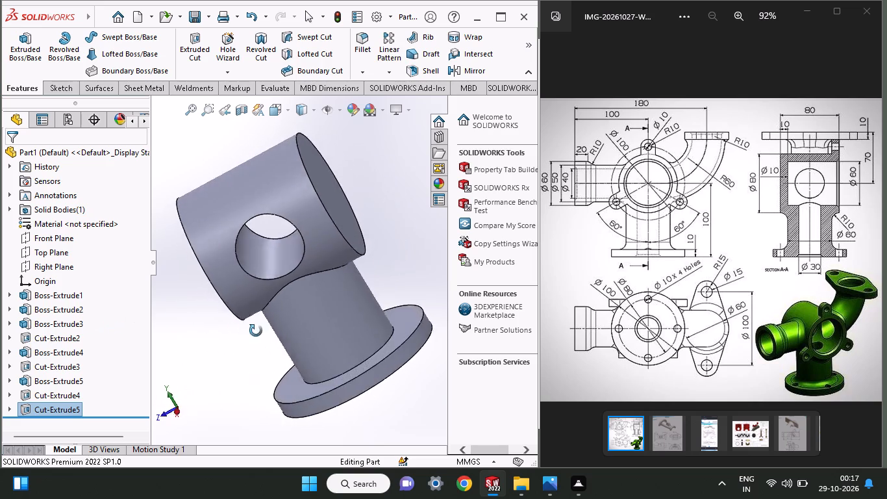
middle_click_drag(256, 331, 286, 317)
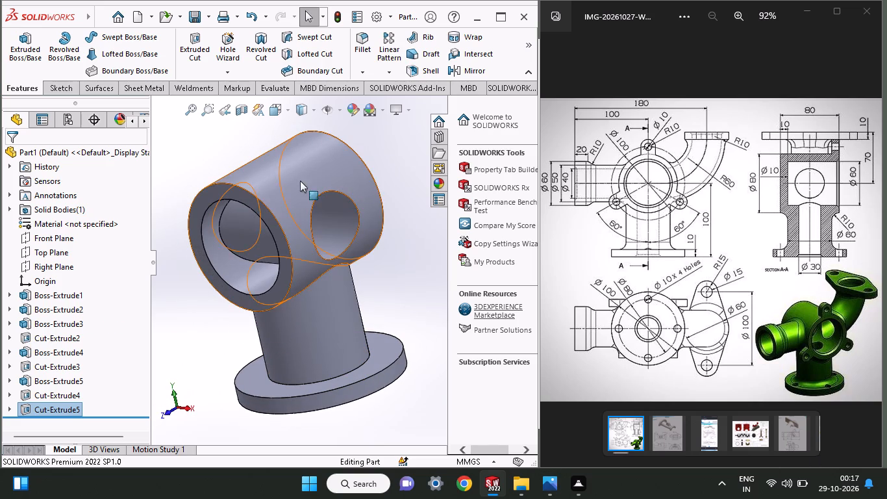
middle_click_drag(357, 293, 403, 266)
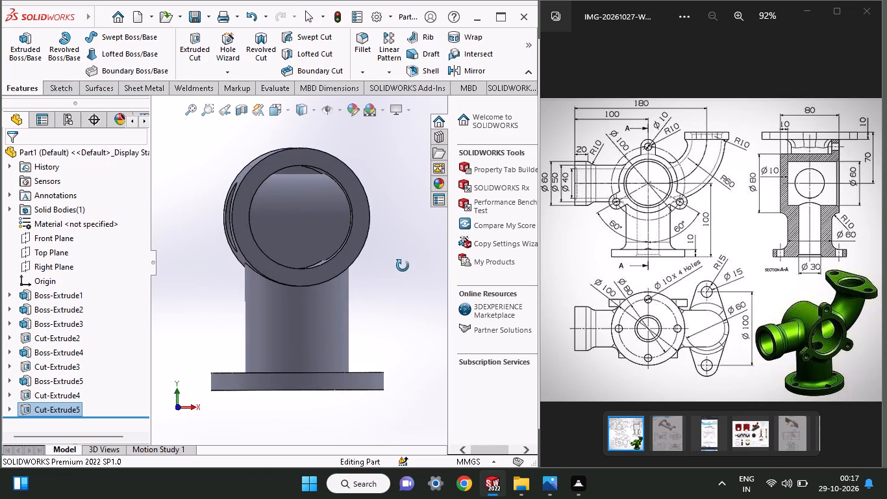
middle_click_drag(403, 266, 402, 277)
Start a sketch on the floor face of the central bore and draw a concentric 30 mm radius circle along its edge.
middle_click_drag(299, 268, 304, 255)
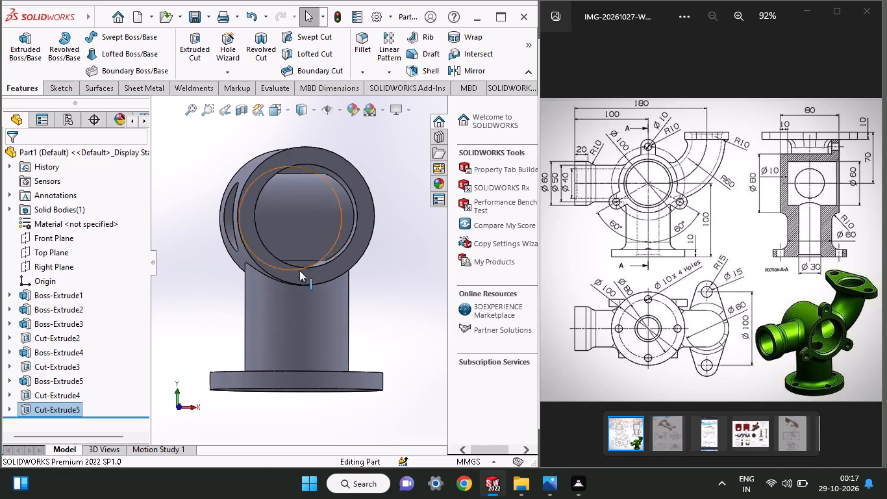
left_click(301, 262)
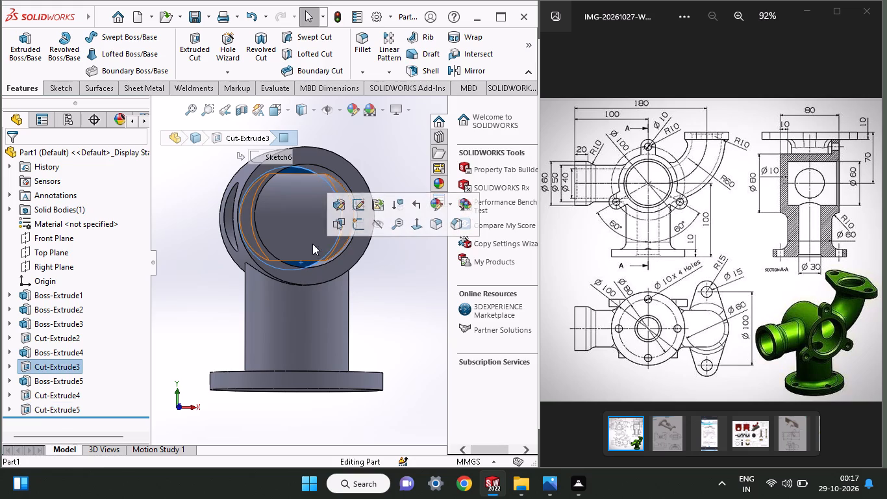
left_click(354, 224)
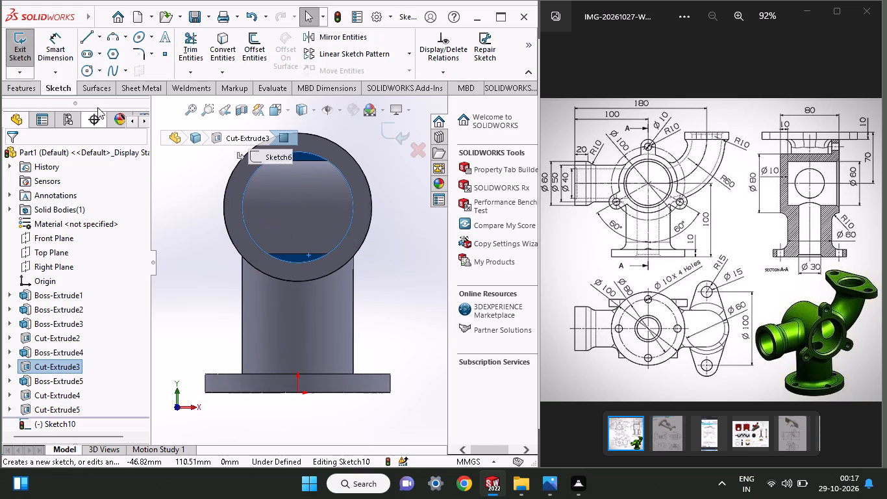
left_click(82, 68)
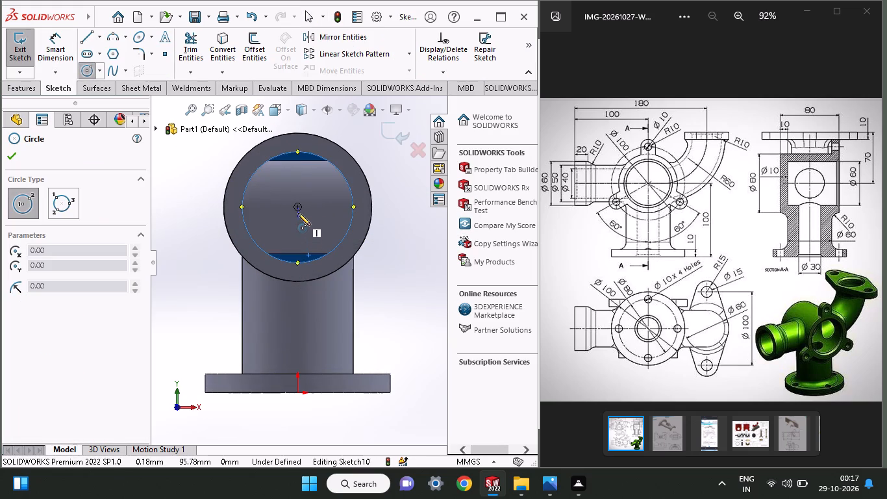
left_click(298, 205)
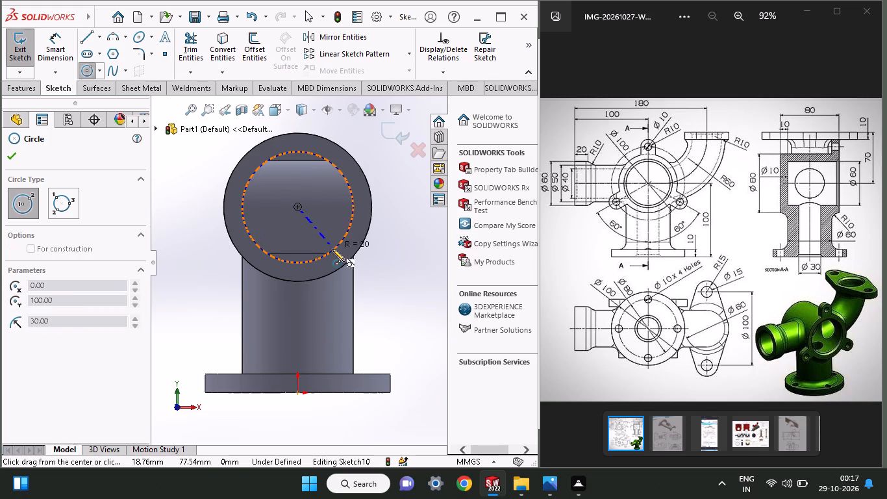
left_click(332, 249)
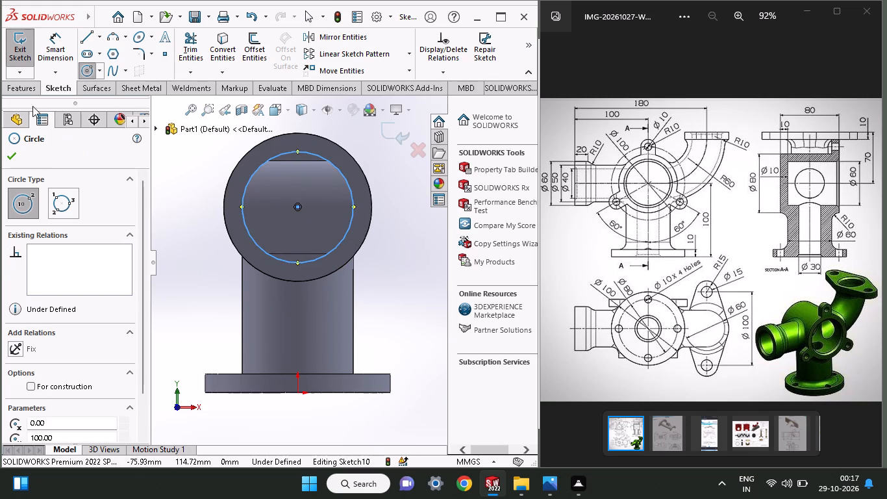
Cut-extrude the circle 319 mm in the reversed direction, from the bore floor out through the central body's open front.
left_click(25, 87)
left_click(187, 46)
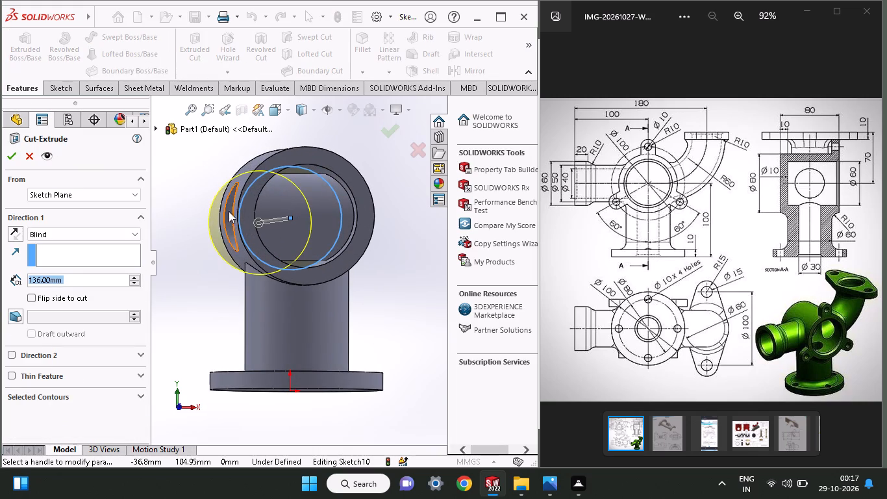
left_click_drag(266, 228, 214, 259)
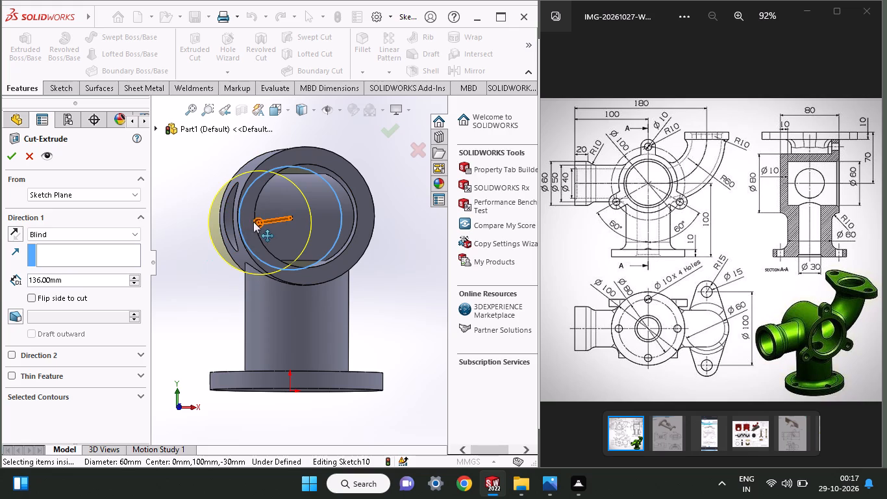
left_click_drag(258, 227, 219, 256)
middle_click_drag(195, 318, 244, 333)
left_click(19, 229)
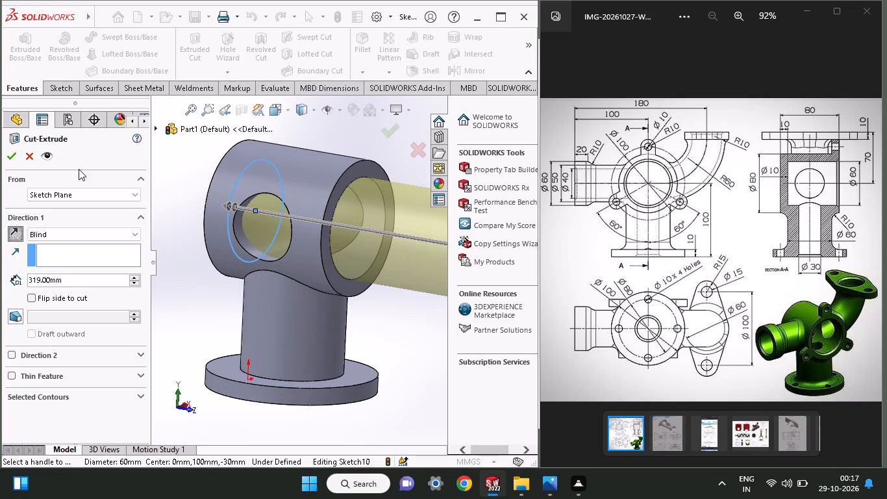
left_click(8, 152)
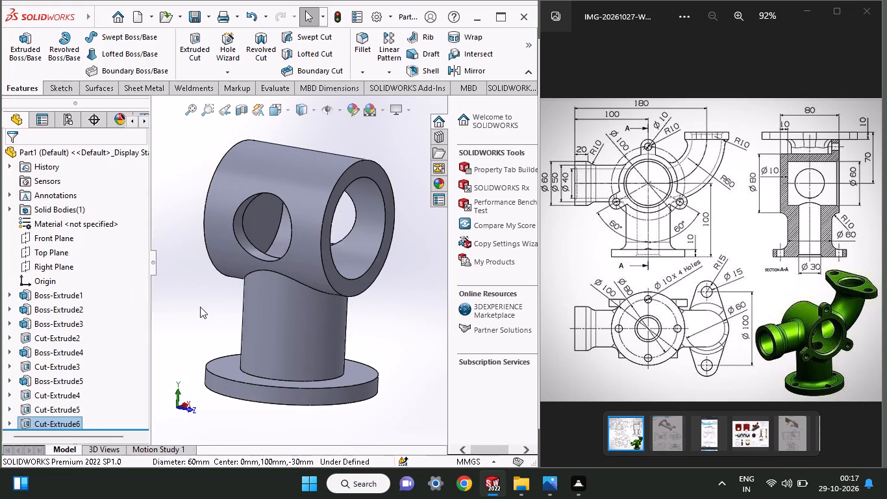
Examine the cleared bore, the side openings and the flanged pipe from several sides.
middle_click_drag(200, 307, 142, 359)
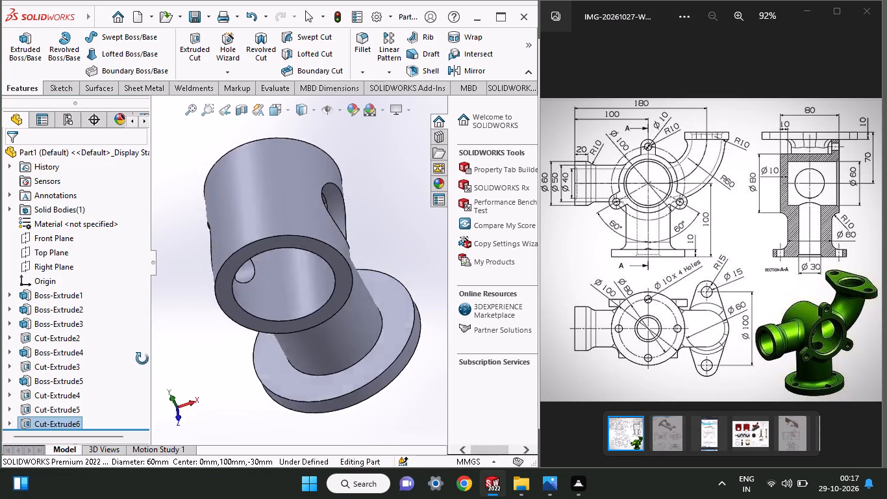
middle_click_drag(142, 359, 218, 245)
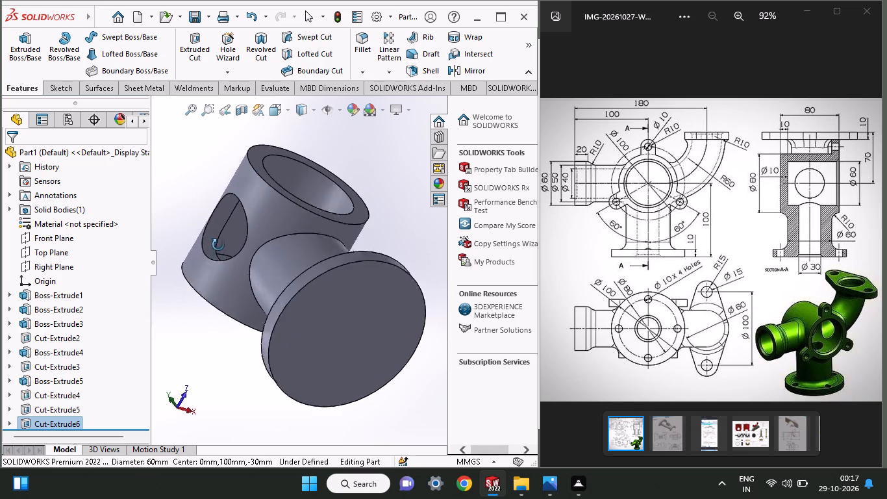
middle_click_drag(218, 245, 189, 307)
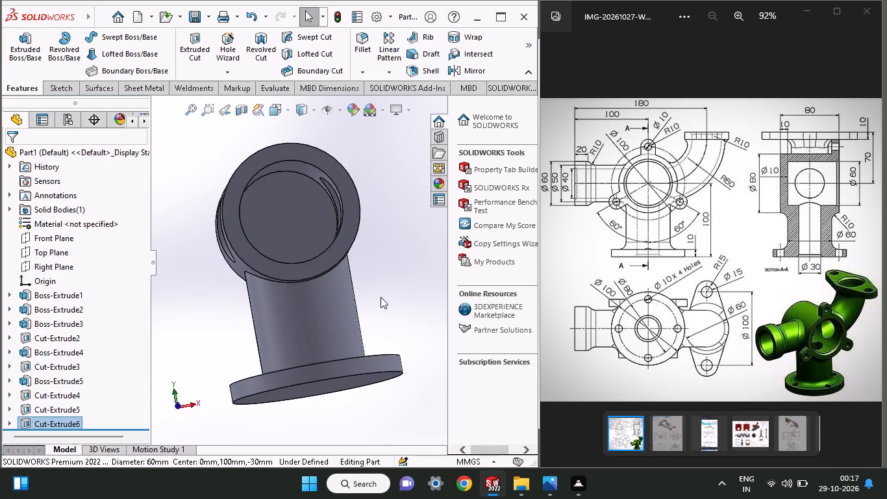
middle_click_drag(380, 301, 351, 384)
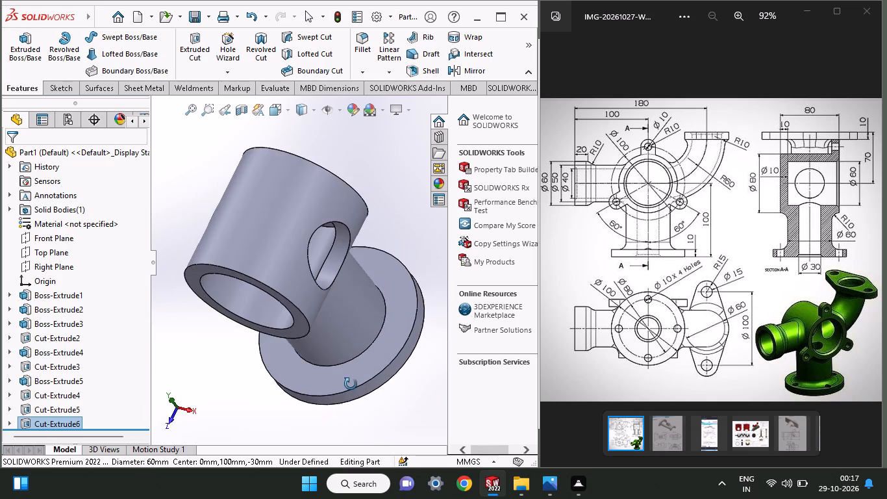
middle_click_drag(351, 384, 433, 323)
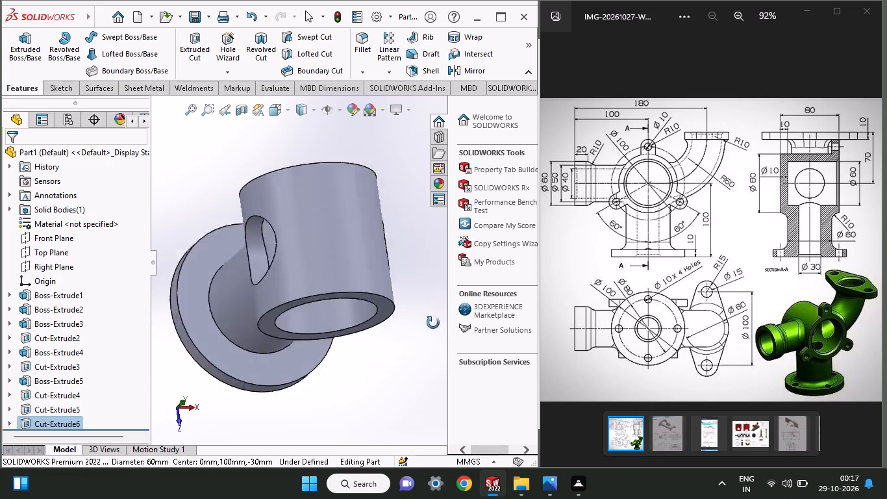
middle_click_drag(433, 323, 278, 362)
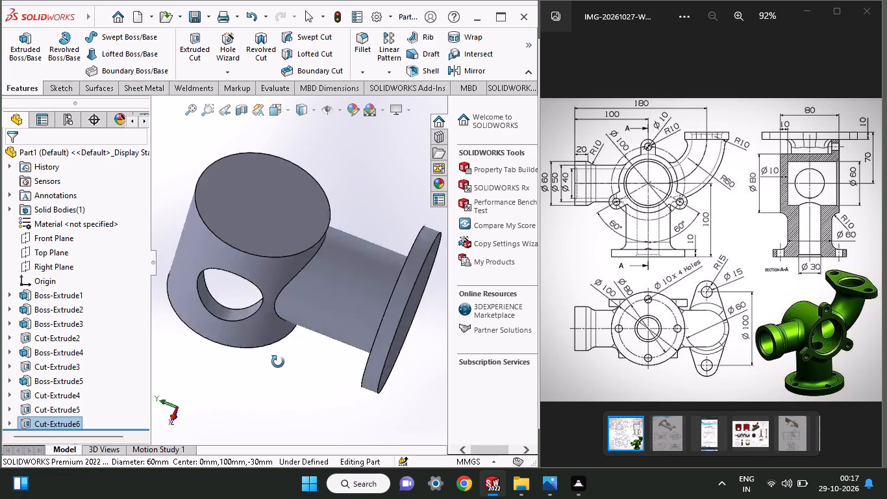
middle_click_drag(278, 362, 356, 152)
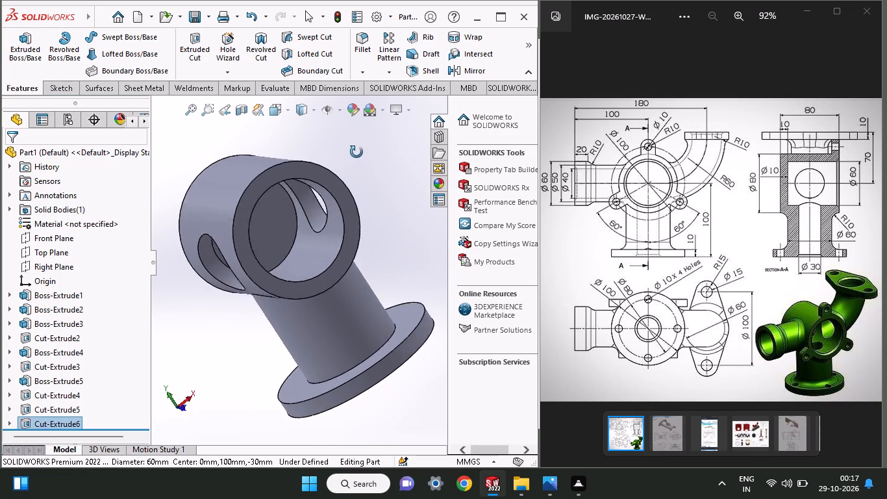
middle_click_drag(356, 152, 334, 153)
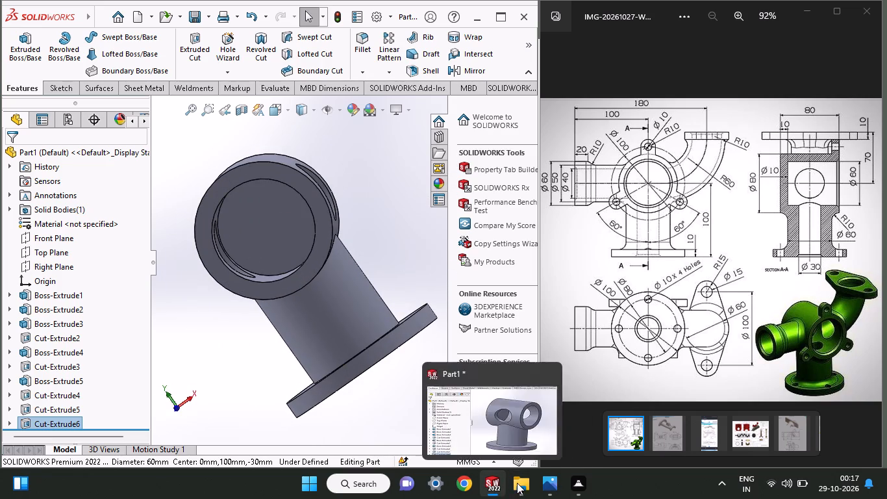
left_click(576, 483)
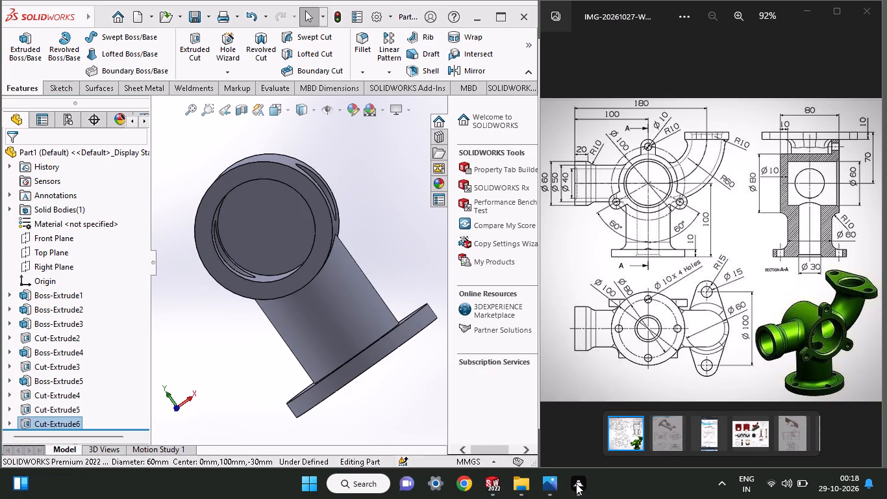
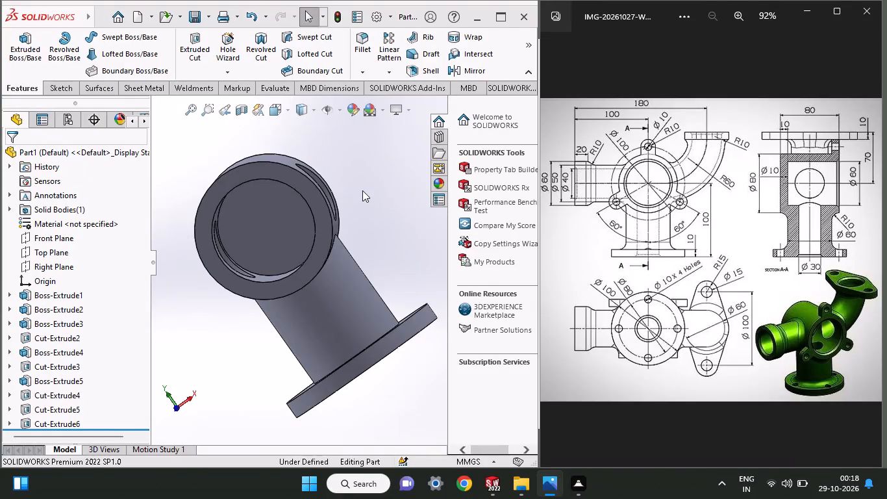
Examine the central body's open bore, both side openings and the flanged pipe from the front, above and below.
middle_click_drag(362, 190, 414, 270)
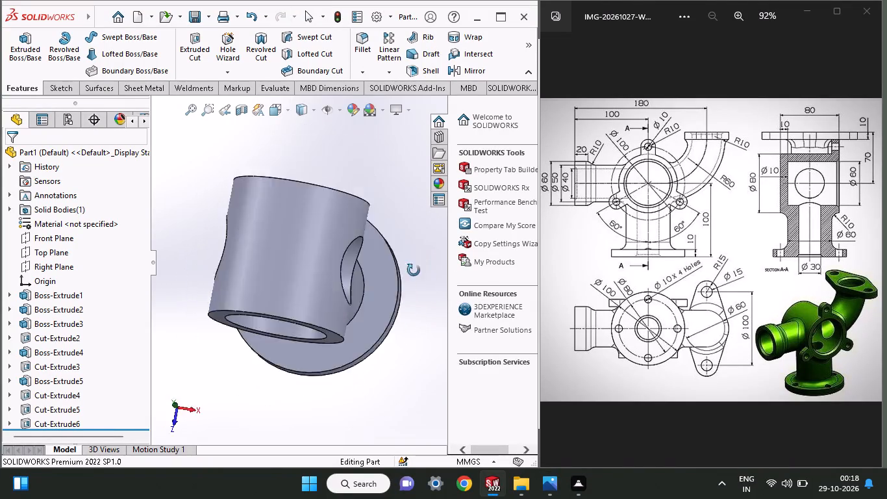
middle_click_drag(414, 270, 486, 188)
middle_click_drag(379, 303, 299, 355)
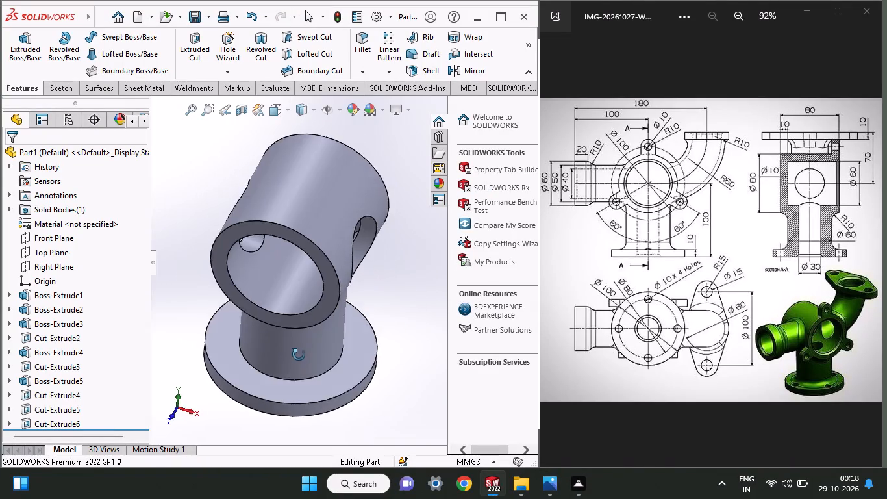
middle_click_drag(299, 355, 285, 332)
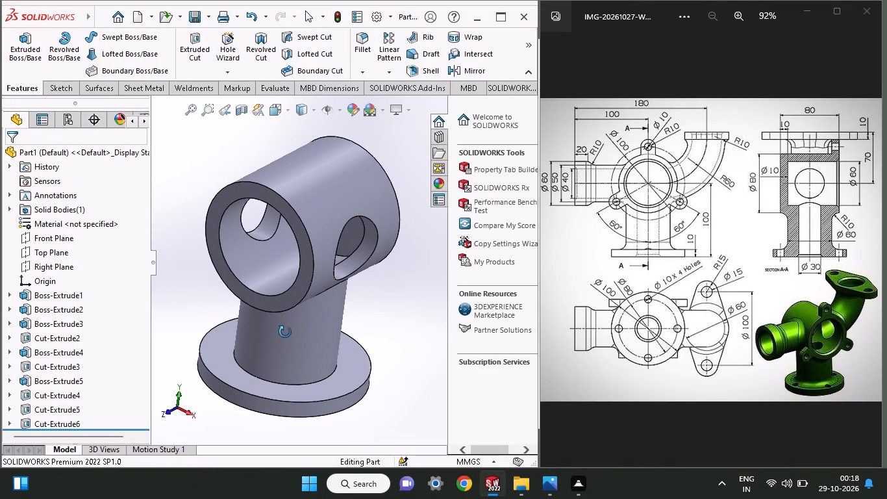
middle_click_drag(285, 332, 319, 379)
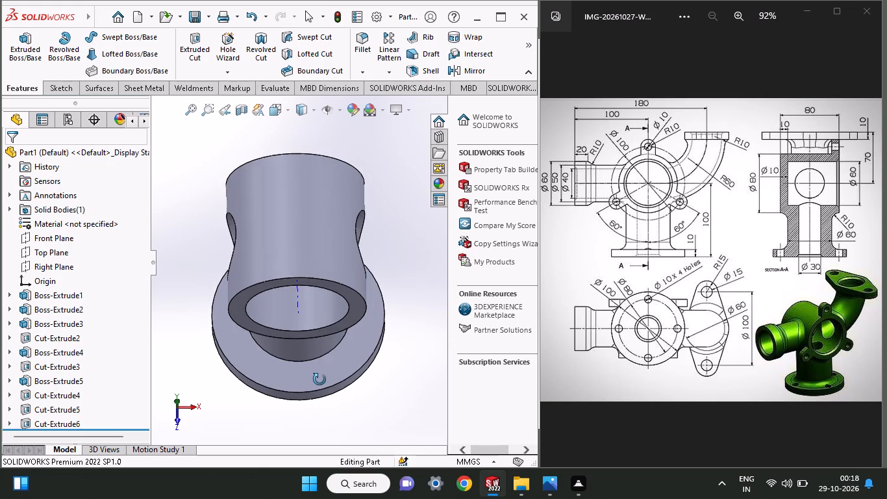
middle_click_drag(319, 379, 323, 365)
left_click(360, 283)
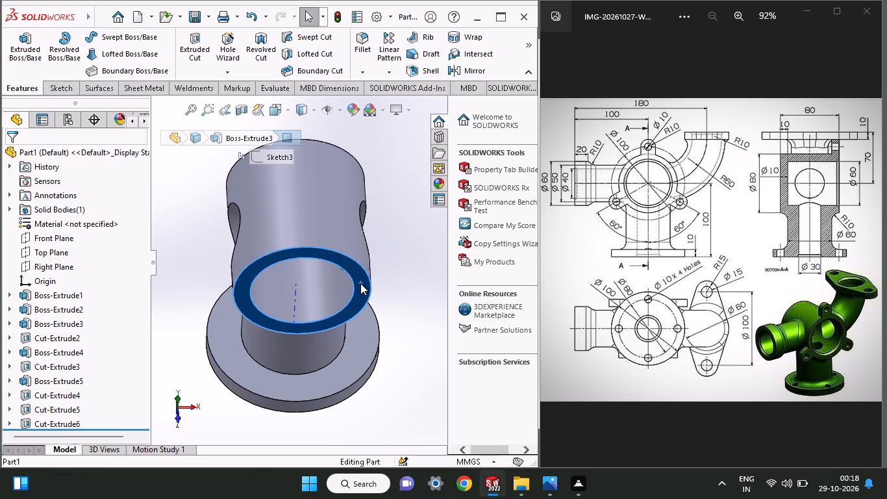
left_click(415, 266)
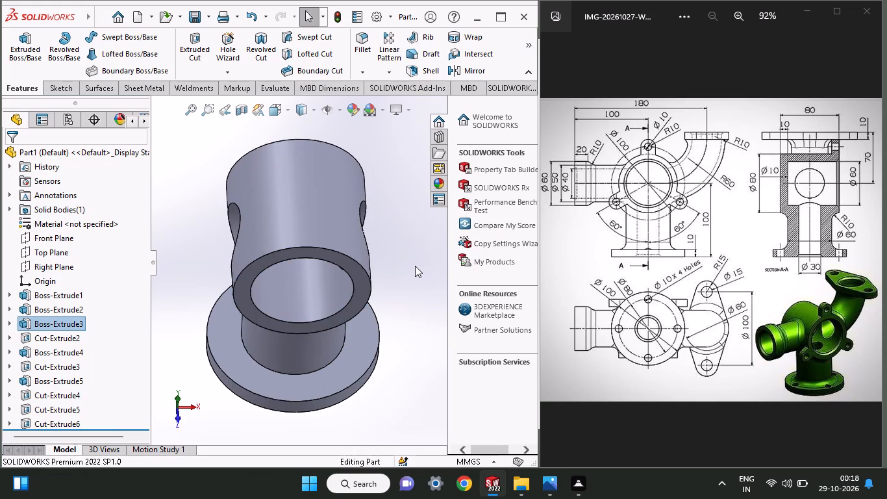
middle_click_drag(406, 266, 419, 194)
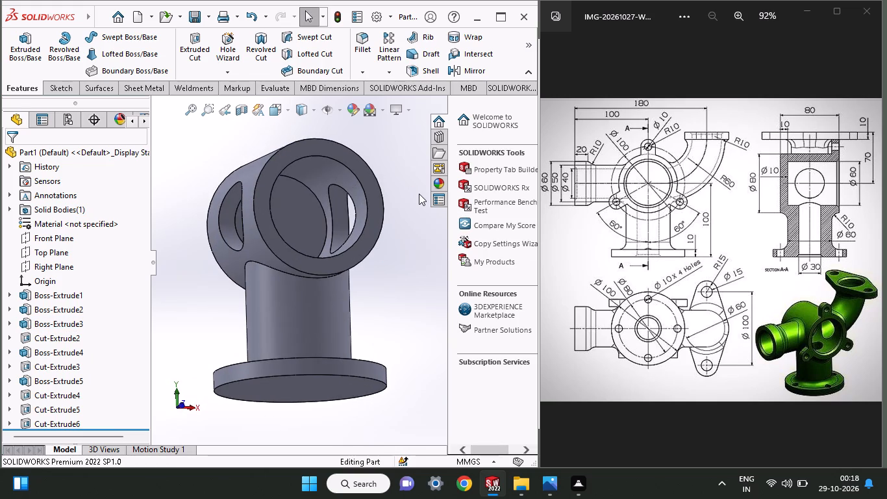
middle_click_drag(419, 194, 394, 185)
middle_click_drag(394, 185, 391, 254)
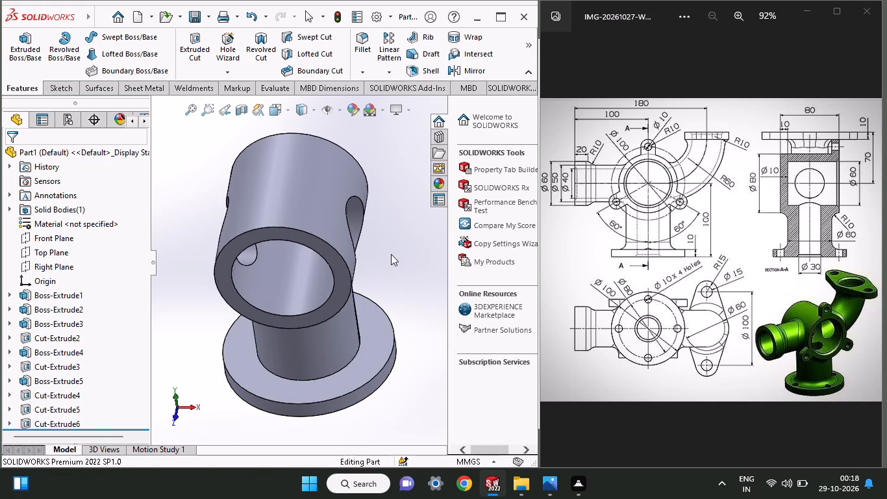
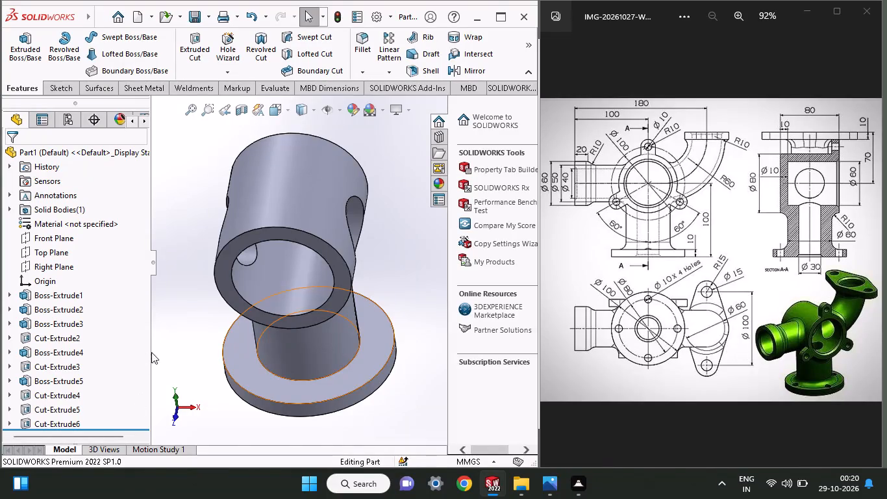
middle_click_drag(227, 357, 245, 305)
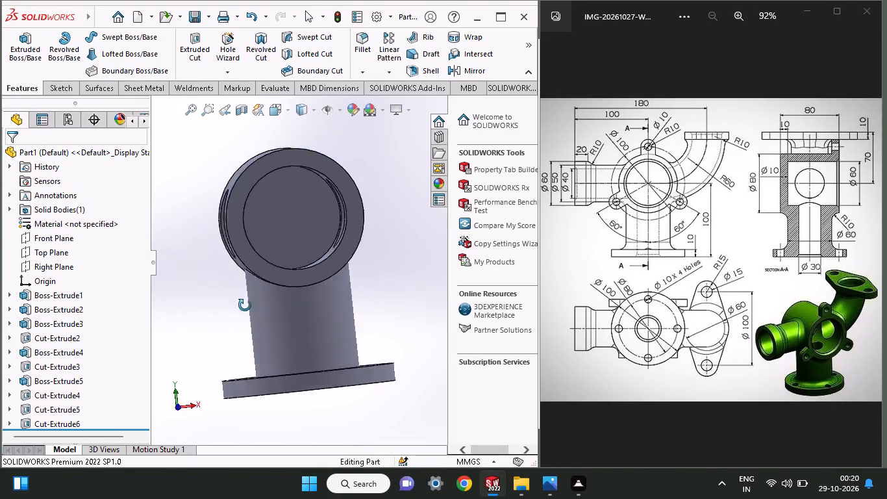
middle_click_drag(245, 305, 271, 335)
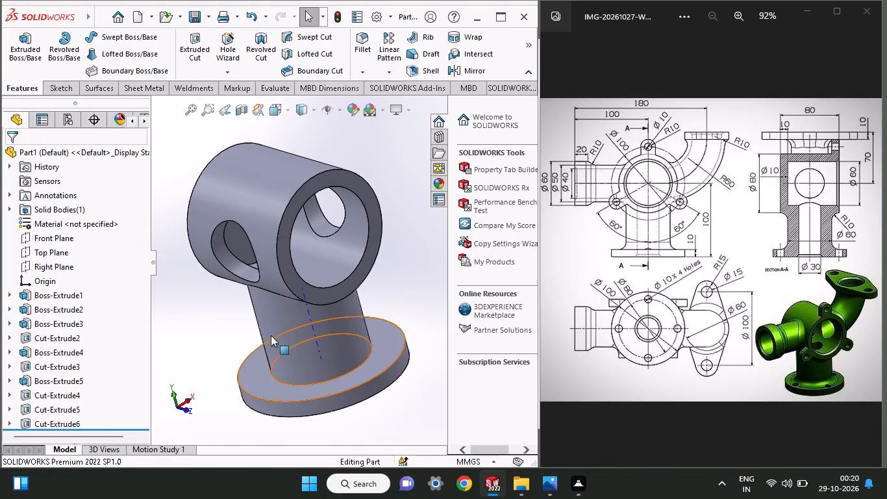
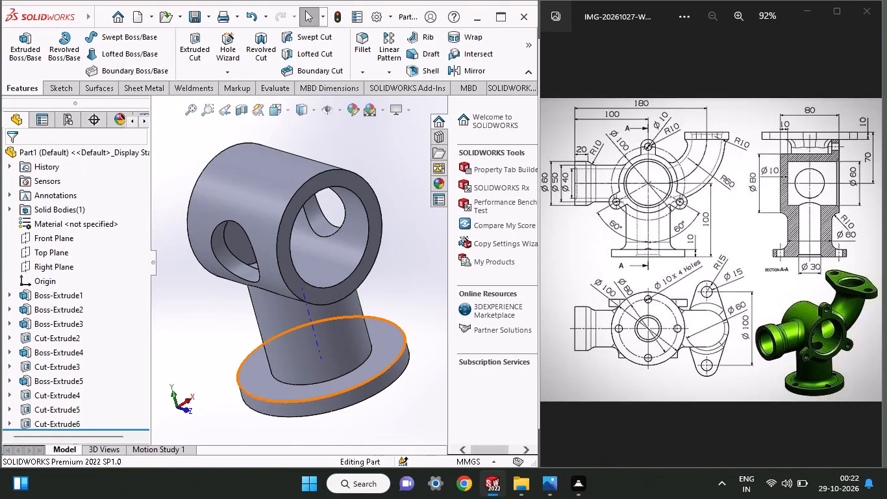
Undo the last extruded cut in the central cylinder's bore and inspect the body around its circular cut sketch.
middle_click_drag(229, 328, 240, 304)
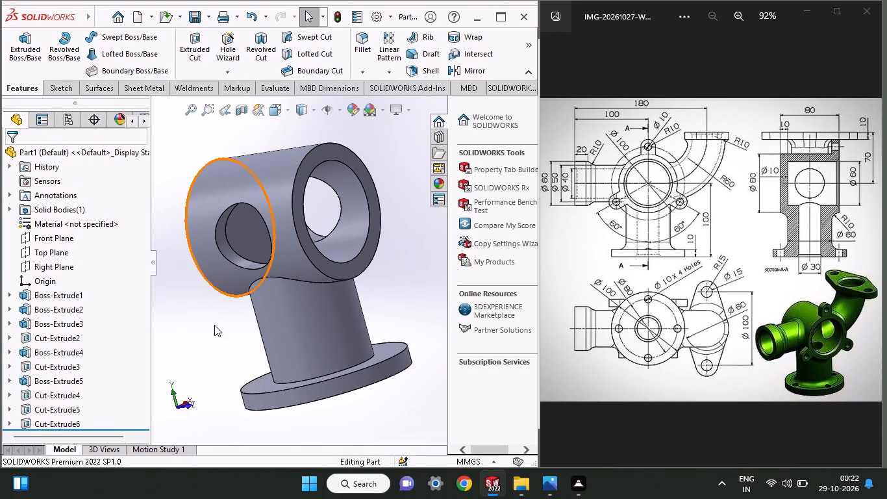
key("ctrl+z")
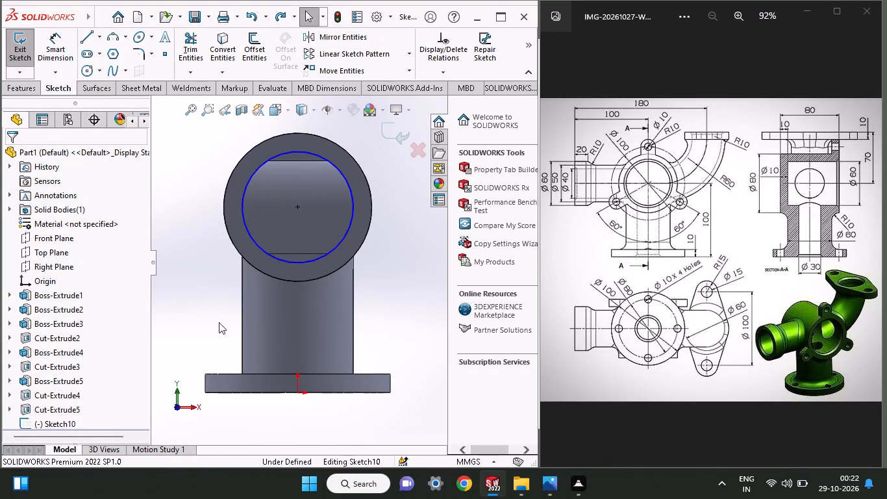
middle_click_drag(210, 296, 194, 302)
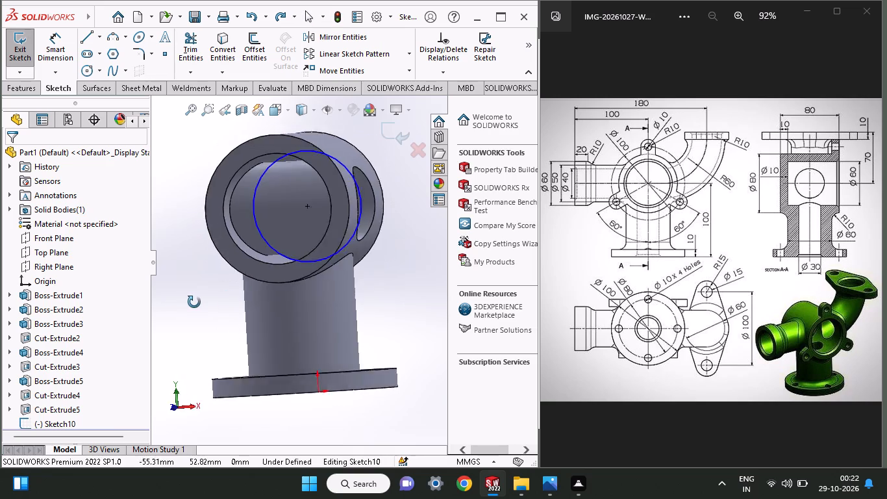
middle_click_drag(194, 302, 212, 280)
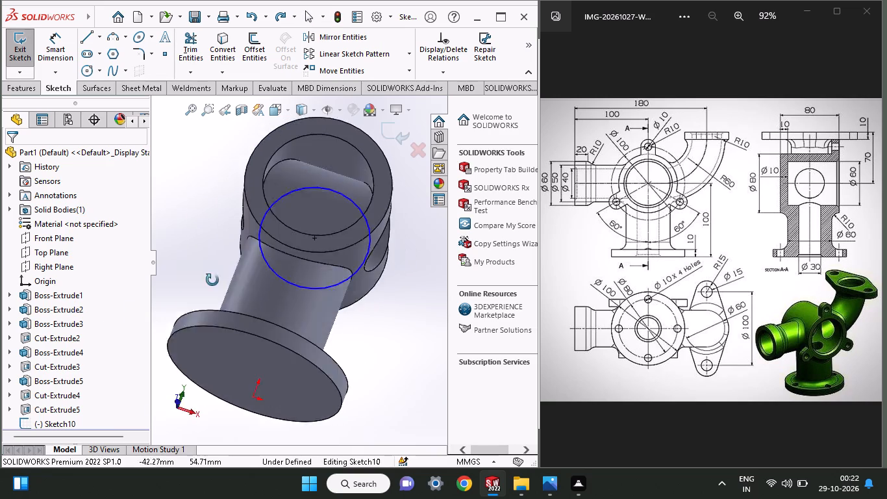
middle_click_drag(212, 280, 227, 327)
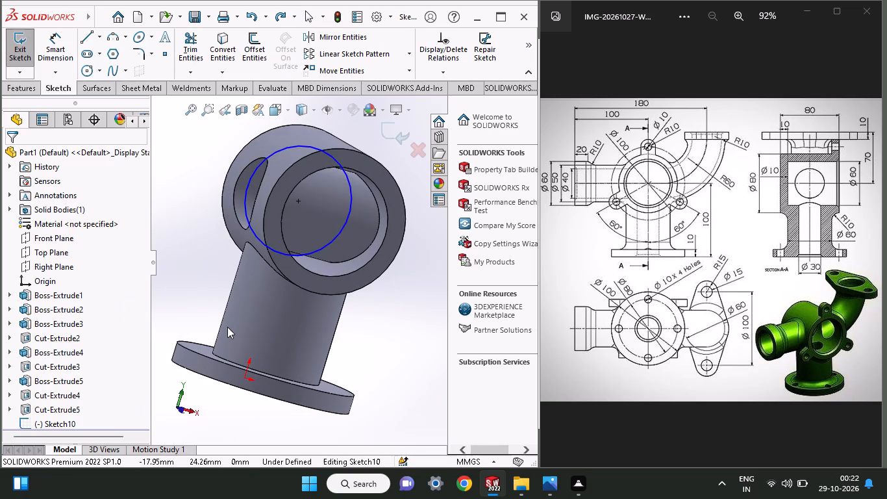
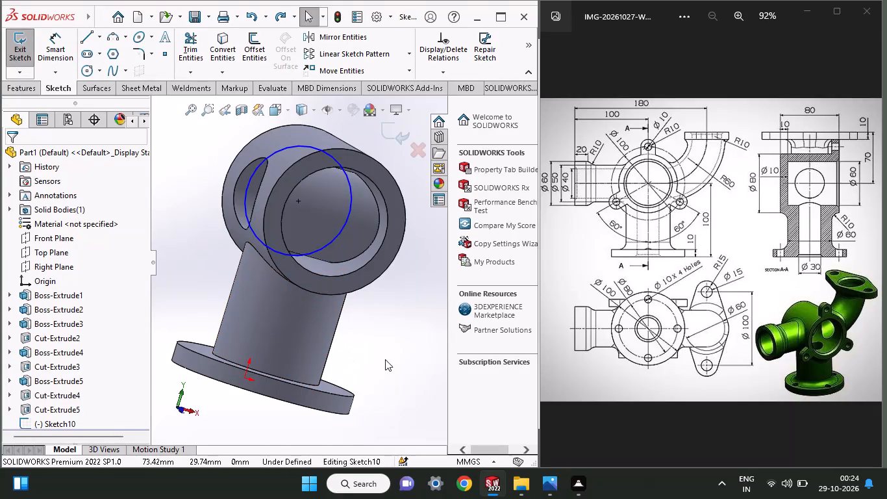
Undo the circular bore sketch and the preceding extruded cut, going back to editing the side-branch profile sketch.
key("ctrl+z")
key("ctrl+z")
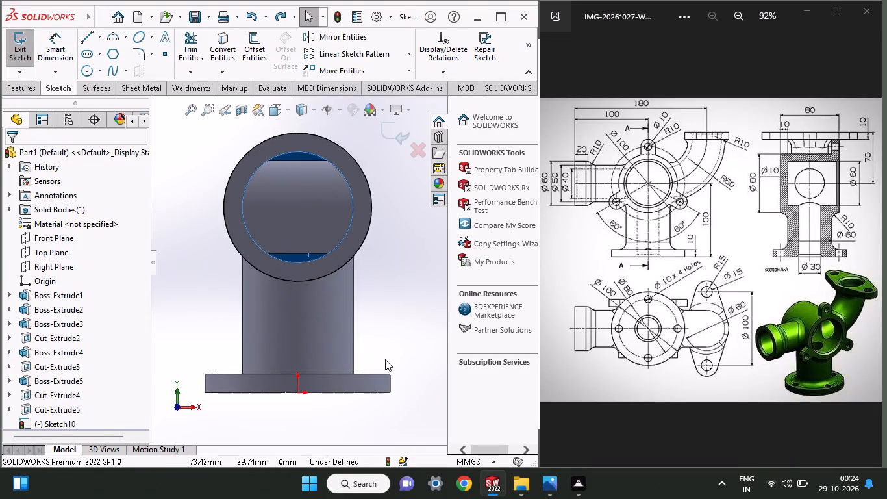
key("ctrl+z")
key("ctrl+z")
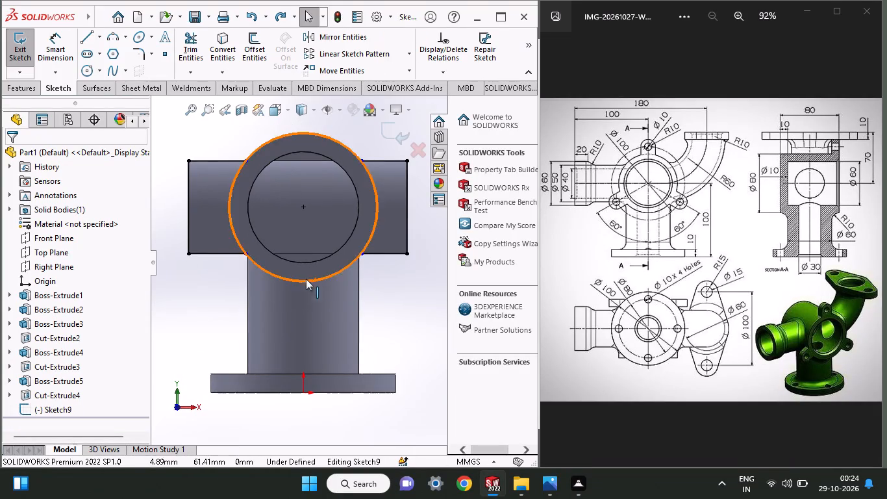
Start an Extruded Cut from the sketch profiles covering the side branches on both sides of the central cylinder.
middle_click_drag(197, 314, 196, 332)
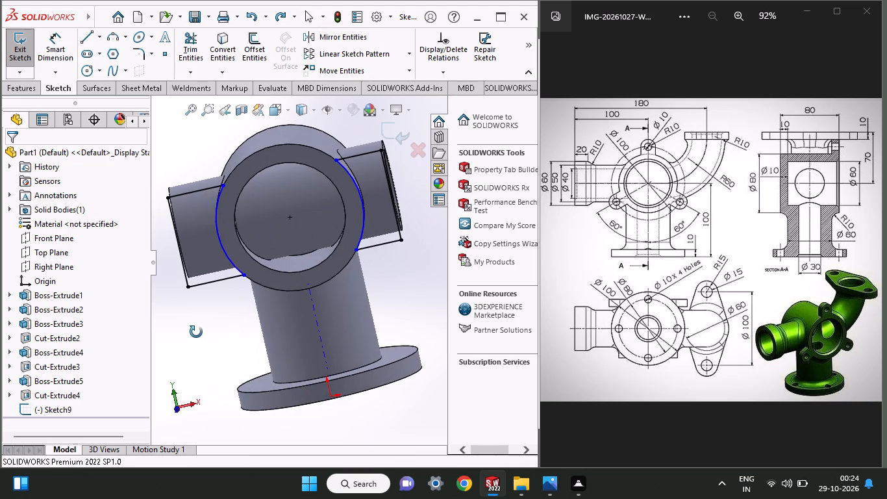
middle_click_drag(196, 332, 199, 332)
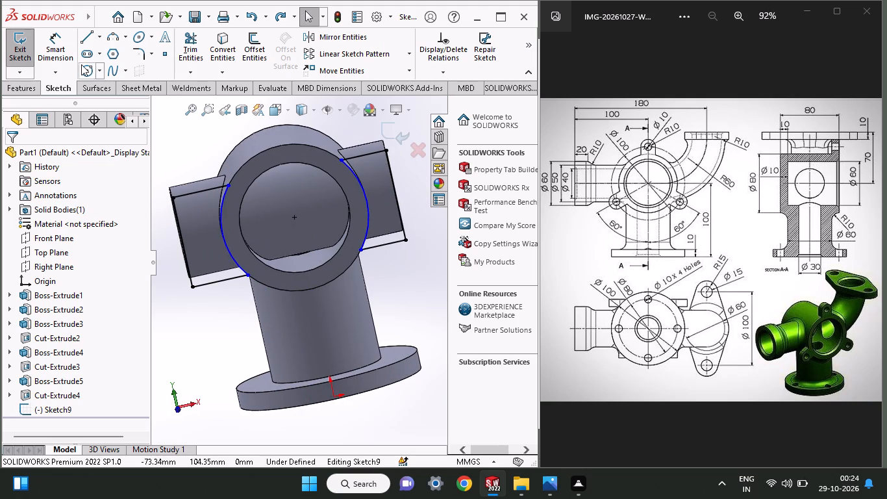
left_click(34, 85)
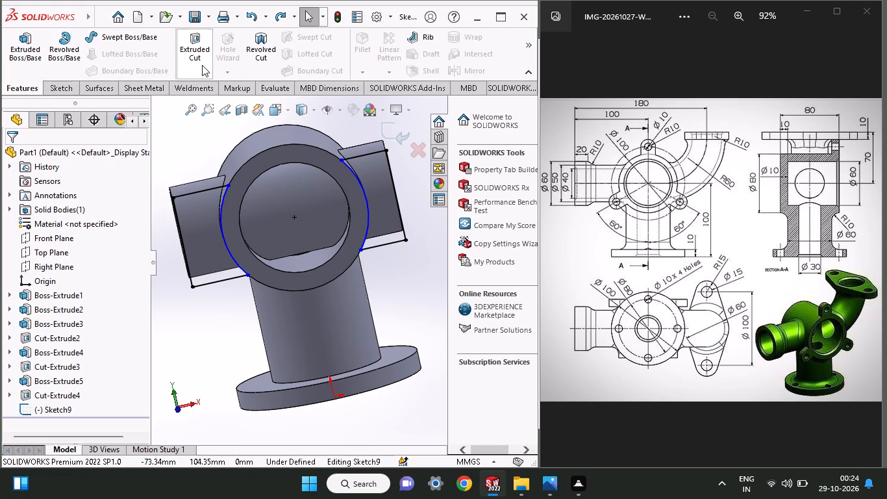
left_click(202, 65)
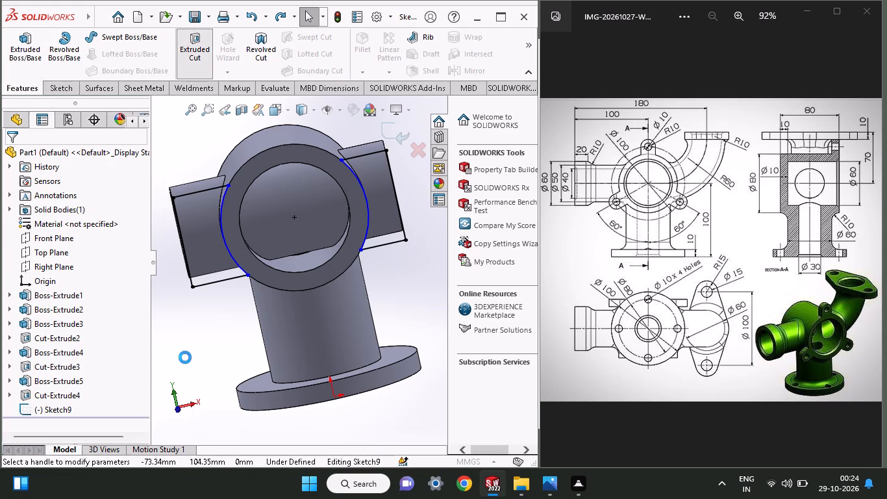
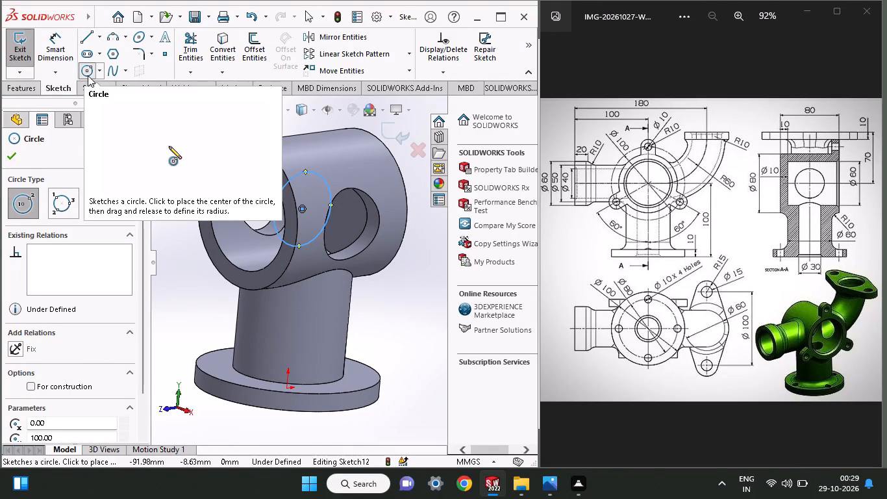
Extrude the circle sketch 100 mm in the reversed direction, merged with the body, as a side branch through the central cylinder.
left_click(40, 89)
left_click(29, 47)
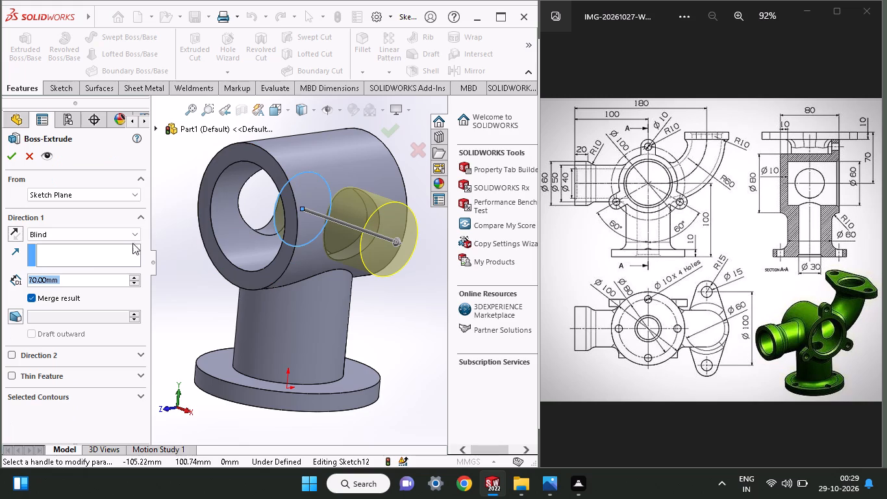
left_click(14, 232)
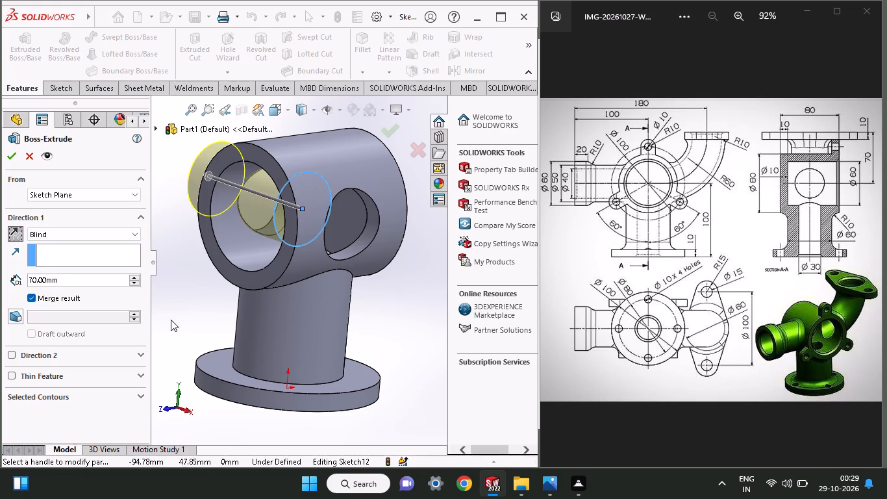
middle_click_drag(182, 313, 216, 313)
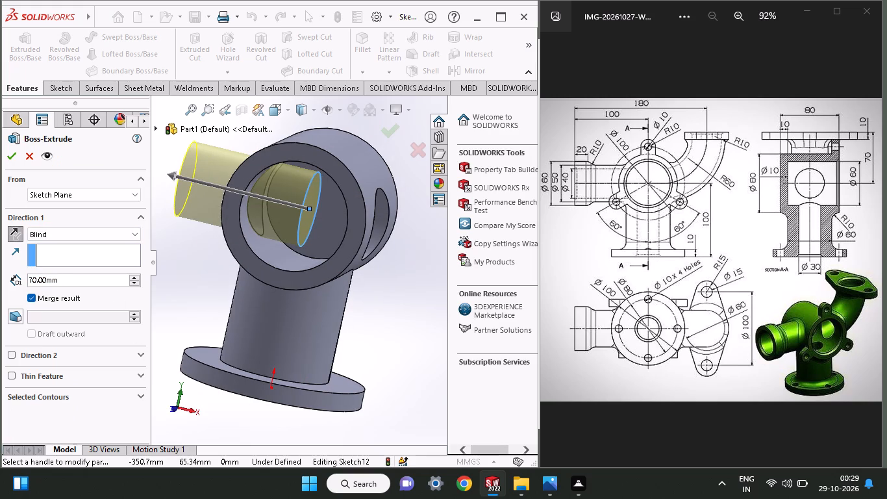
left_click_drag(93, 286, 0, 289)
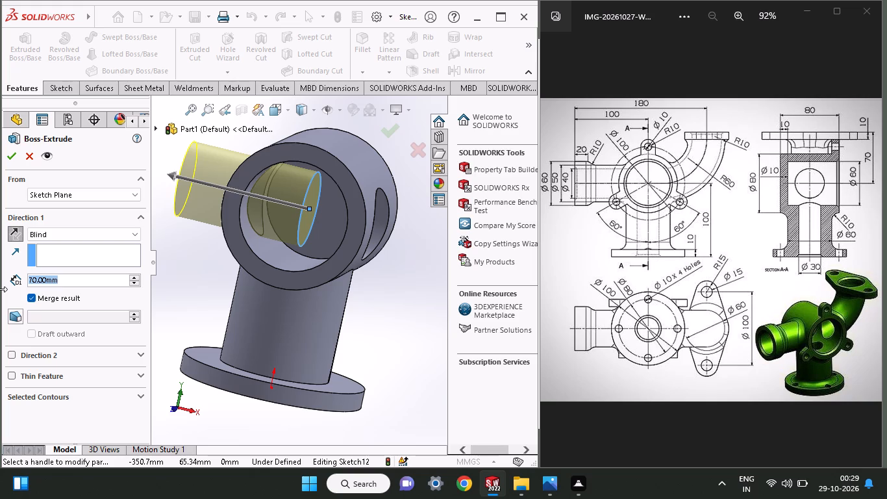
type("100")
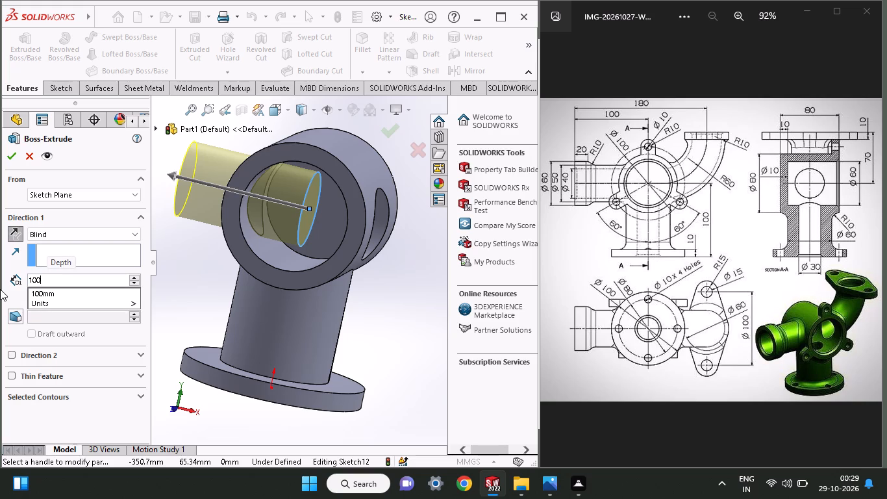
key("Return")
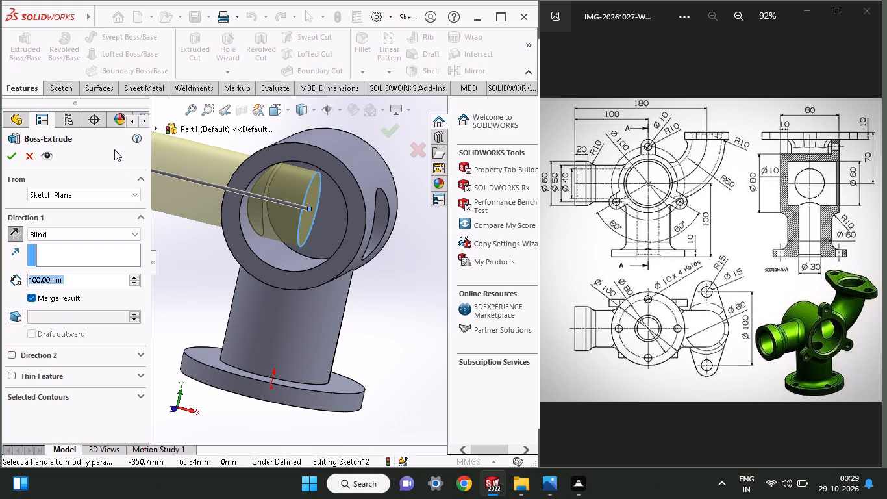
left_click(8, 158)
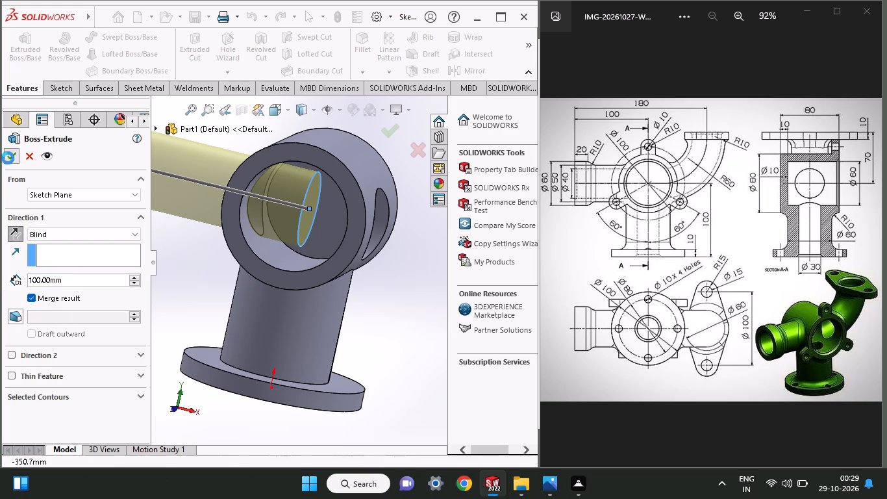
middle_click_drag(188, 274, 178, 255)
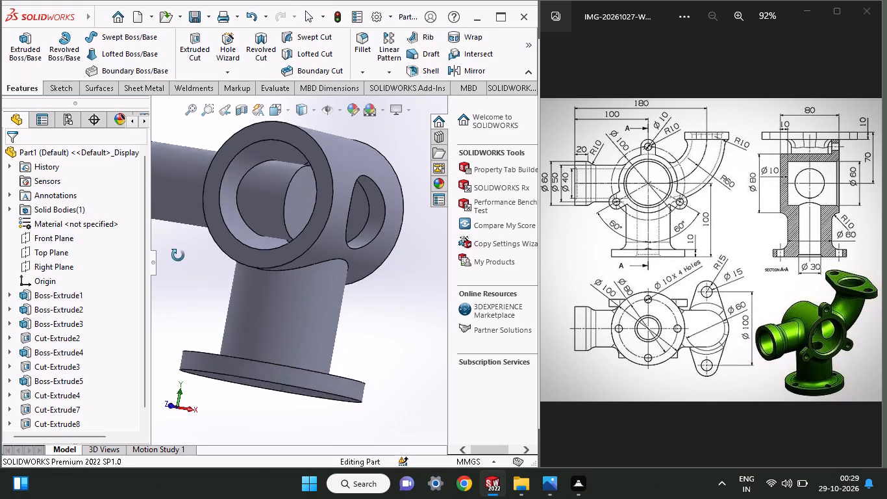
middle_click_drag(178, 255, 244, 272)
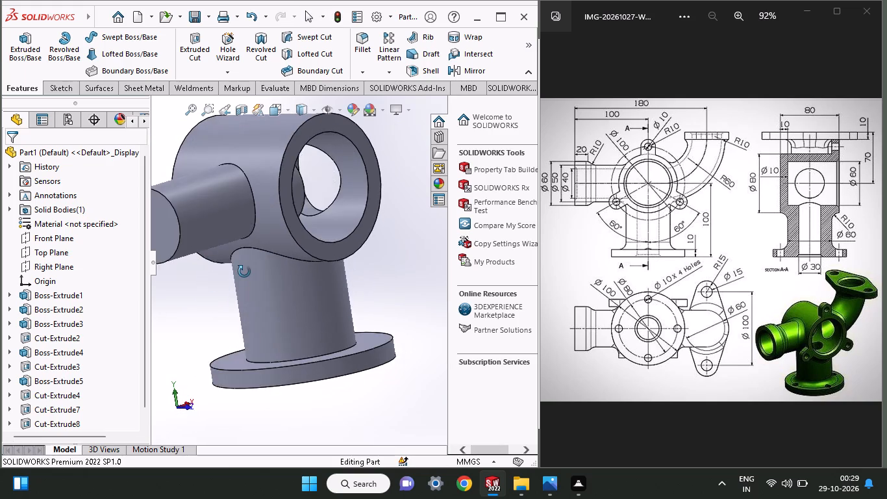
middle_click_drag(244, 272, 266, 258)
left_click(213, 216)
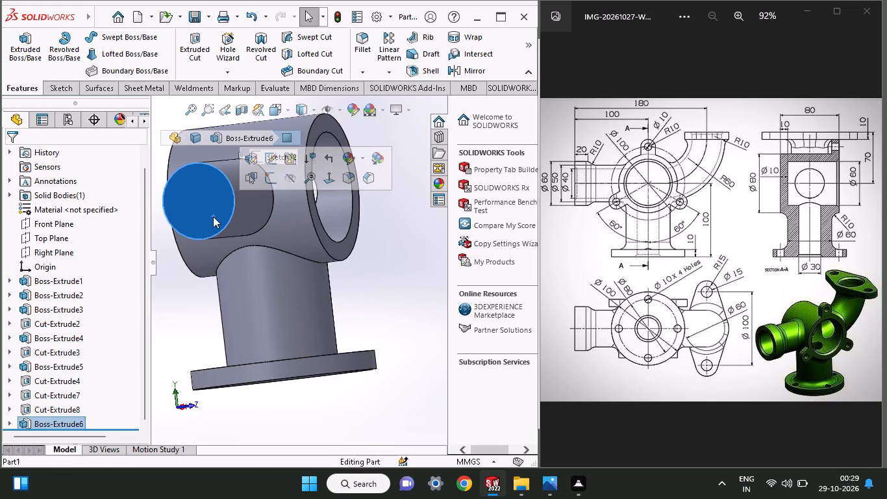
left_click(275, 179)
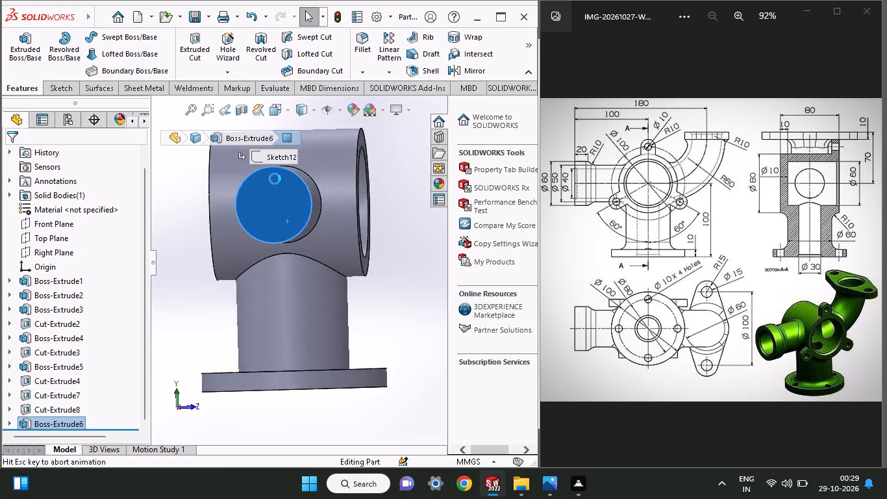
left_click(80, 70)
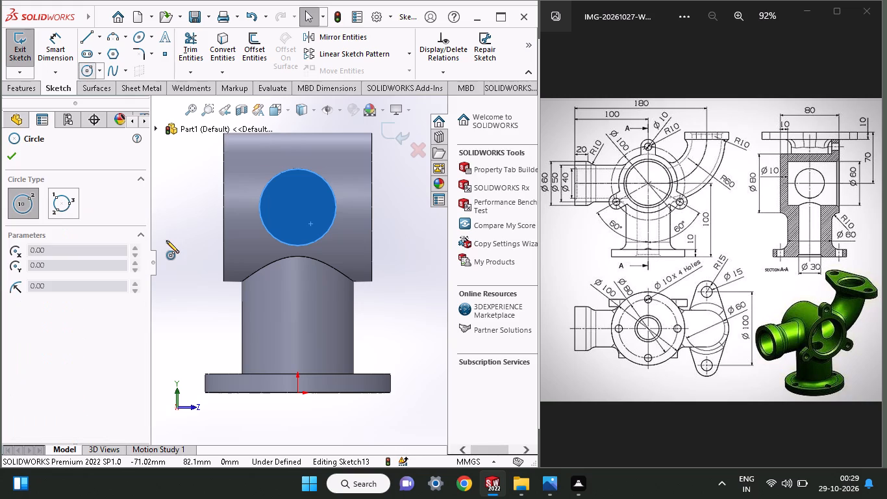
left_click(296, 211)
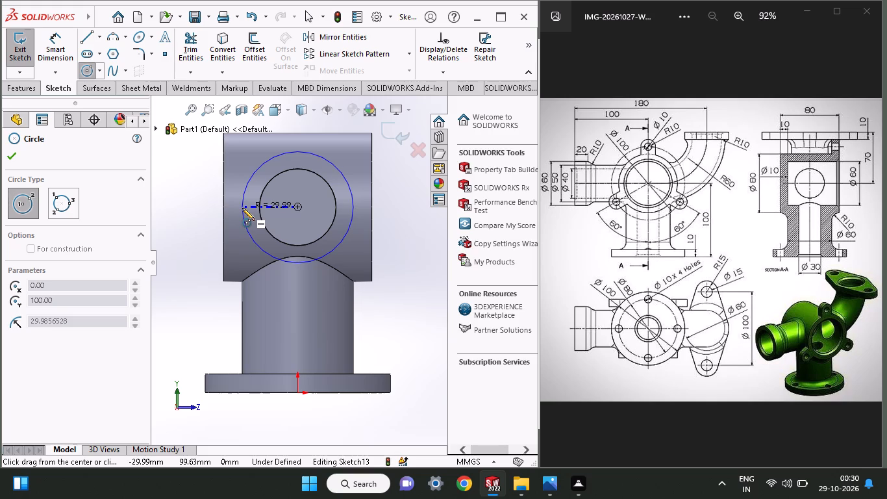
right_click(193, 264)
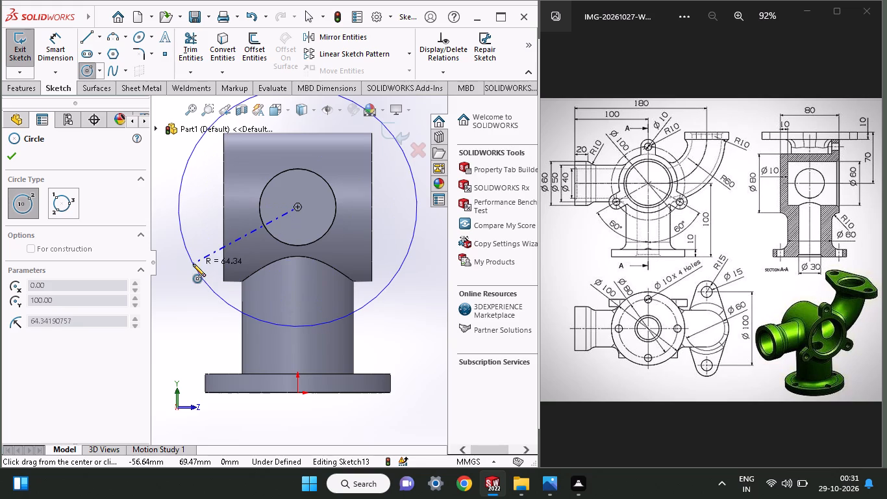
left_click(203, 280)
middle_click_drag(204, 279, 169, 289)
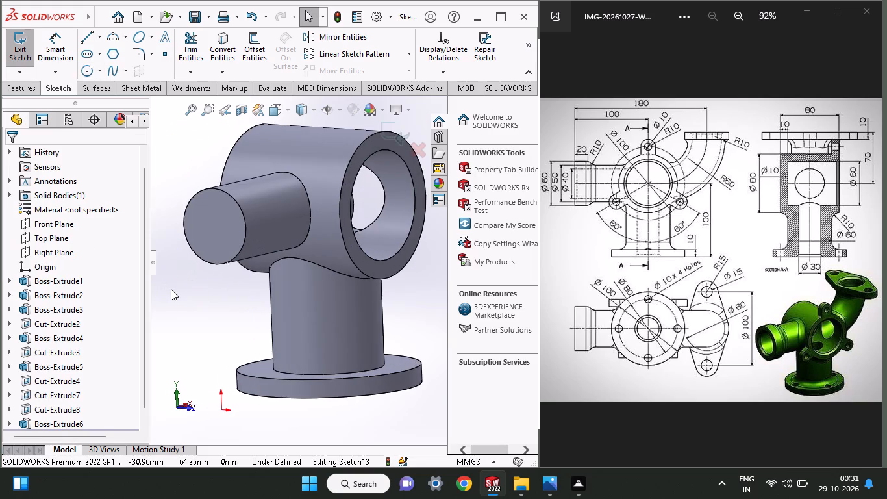
Undo the end-face sketch, the 100 mm side-branch extrusion and its circle sketch on the Right Plane.
key("ctrl+z")
key("ctrl+z")
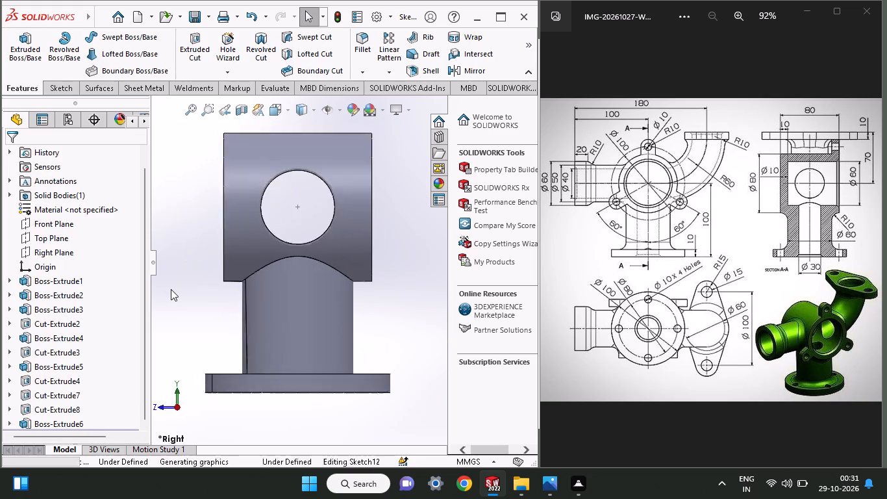
key("ctrl+z")
key("ctrl+z")
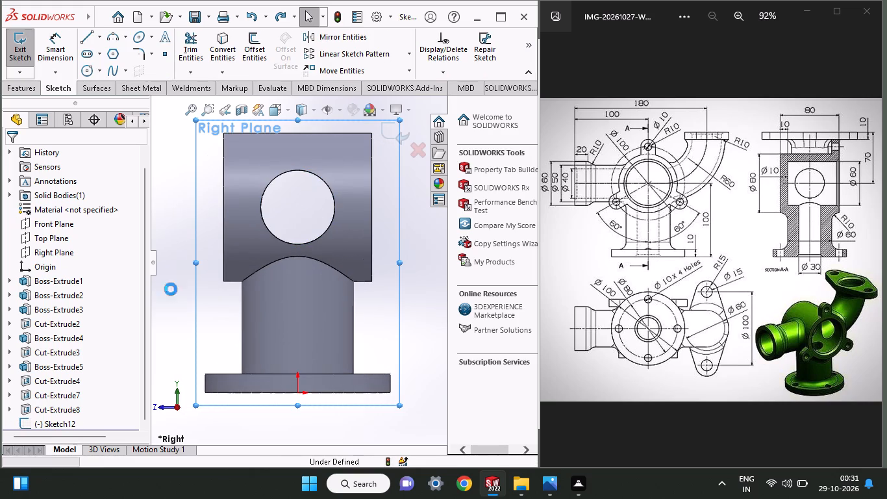
key("ctrl+z")
key("ctrl+z")
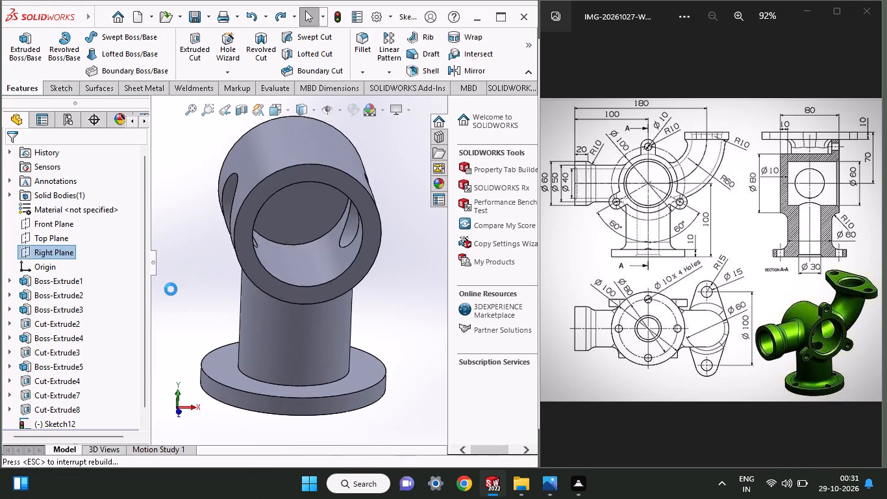
Undo the central bore cut, the side-branch cut and the side bore cut with their later sketches, back to editing the 40 mm circle sketch.
key("ctrl+z")
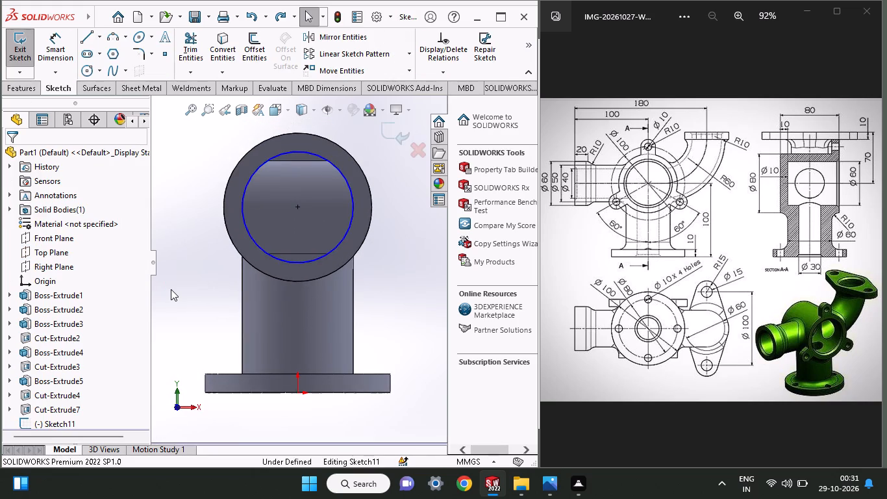
key("ctrl+z")
key("ctrl+z")
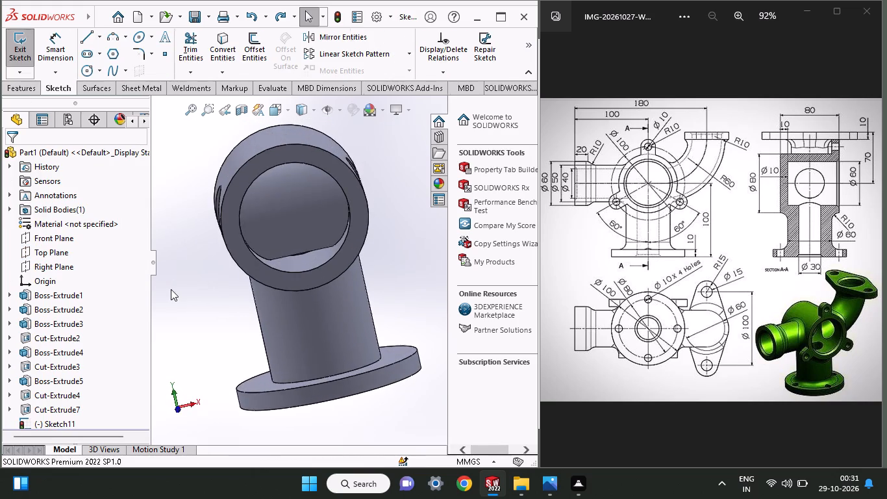
key("ctrl+z")
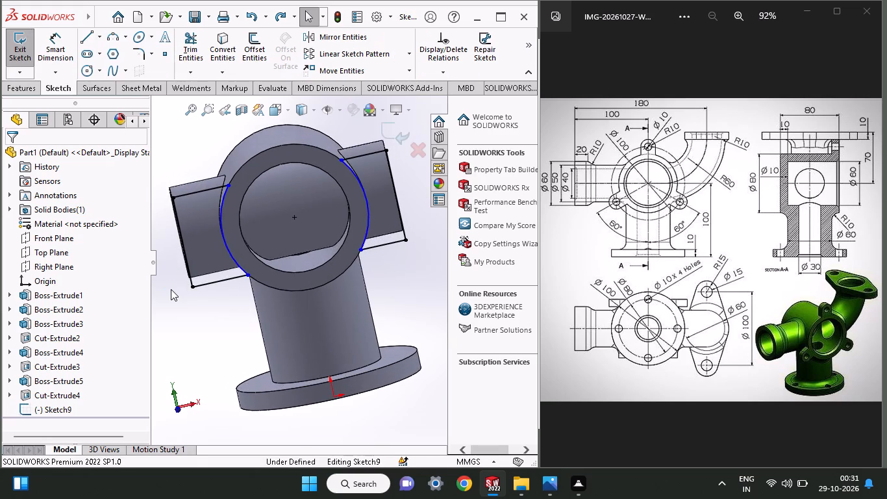
key("z")
key("ctrl+z")
key("ctrl+z")
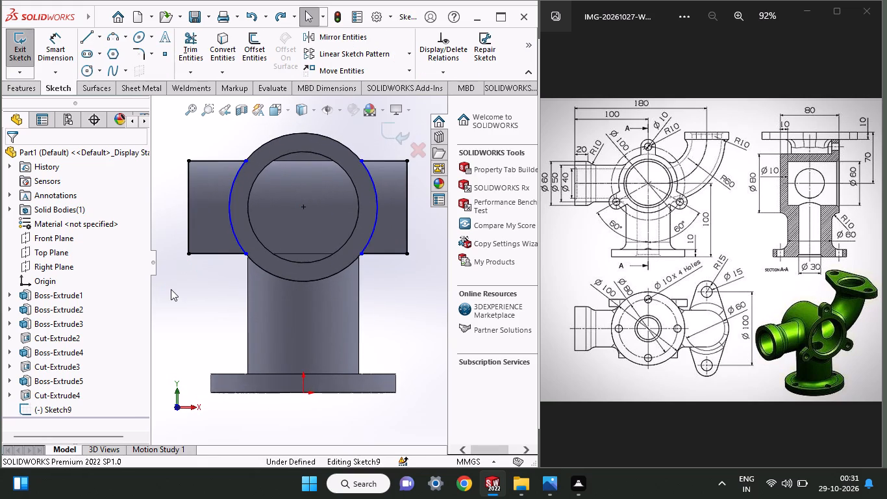
key("ctrl+z")
key("ctrl+z")
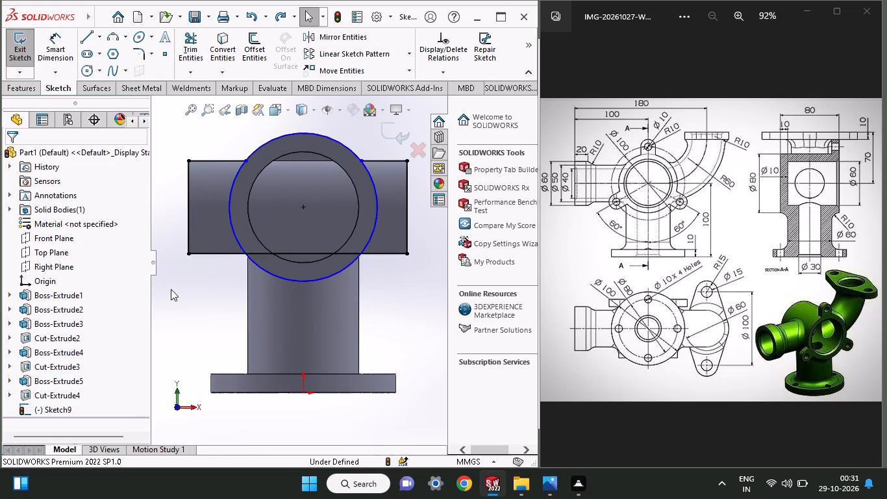
key("ctrl+z")
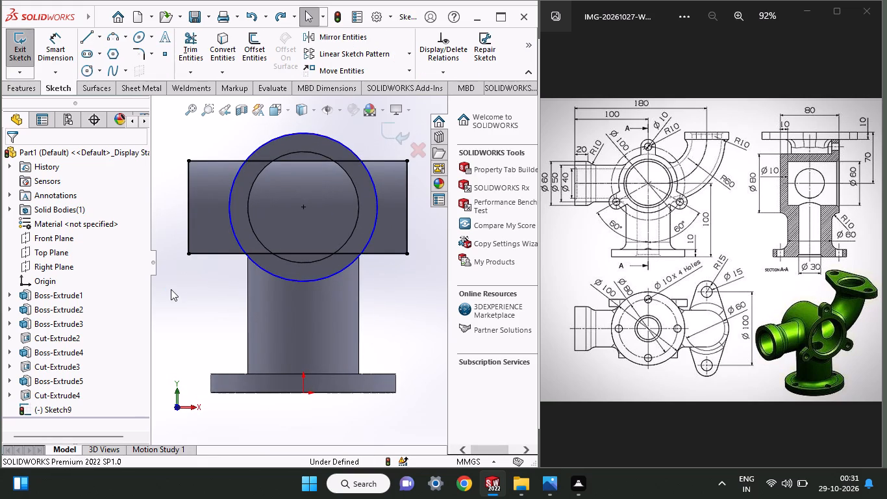
key("ctrl+z")
key("ctrl+z")
key("ctrl+z")
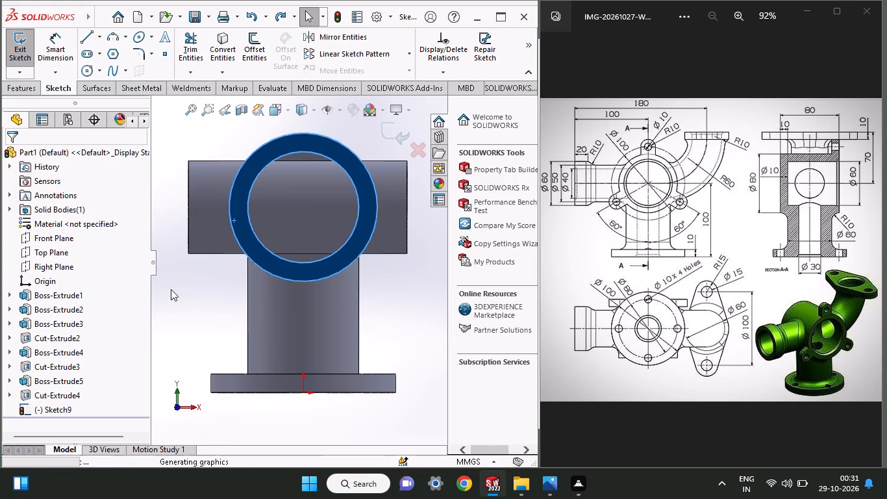
key("ctrl+z")
key("ctrl+z")
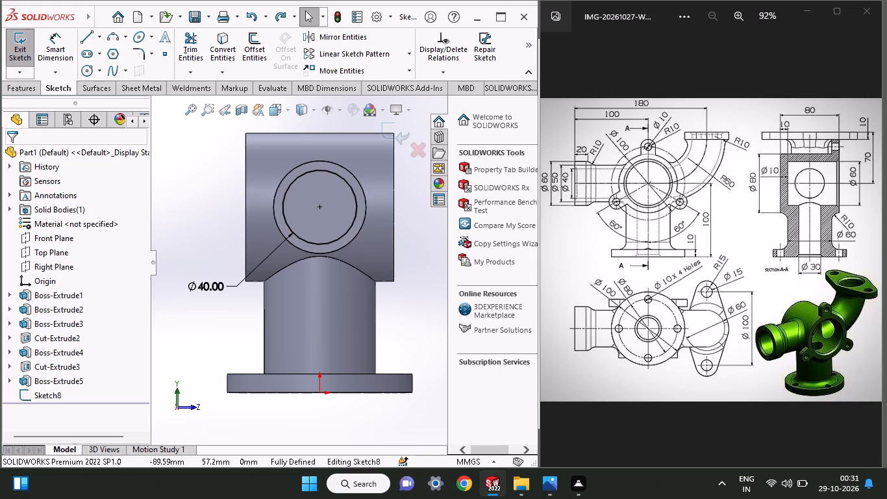
Delete the 40 mm diameter dimension and its circle from the sketch on the side branch's end face.
left_click(188, 292)
right_click(188, 292)
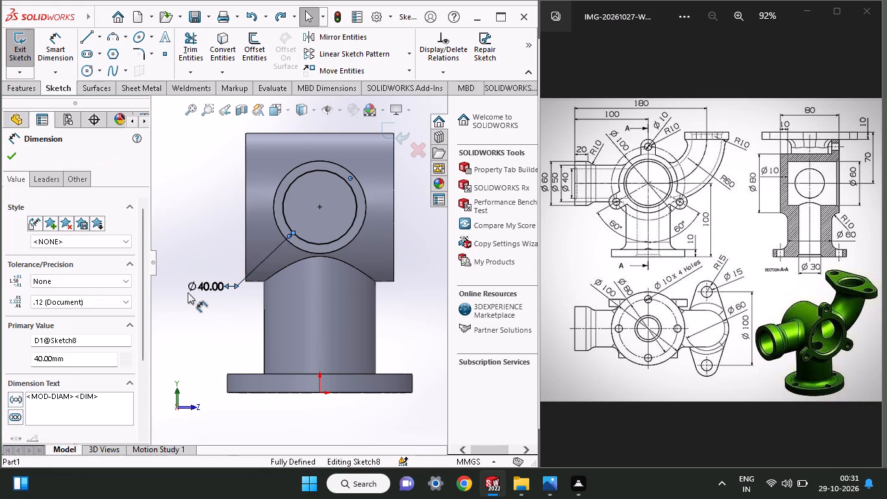
left_click(194, 331)
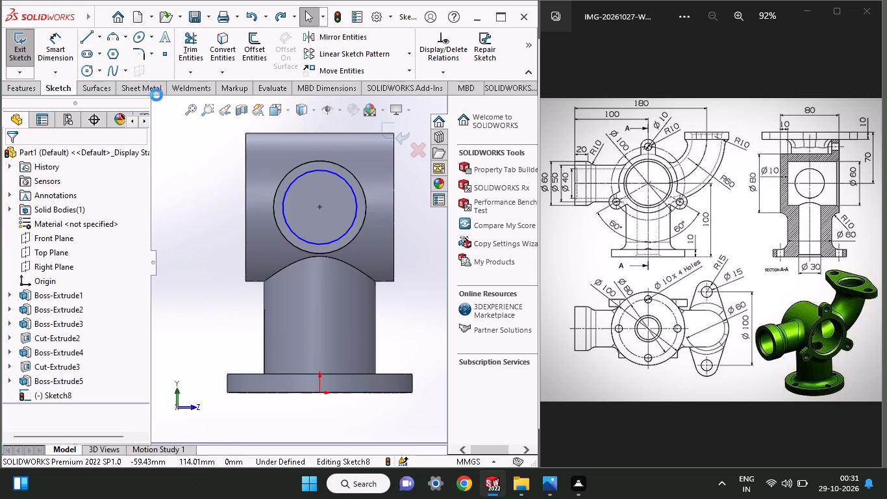
left_click(294, 235)
right_click(294, 235)
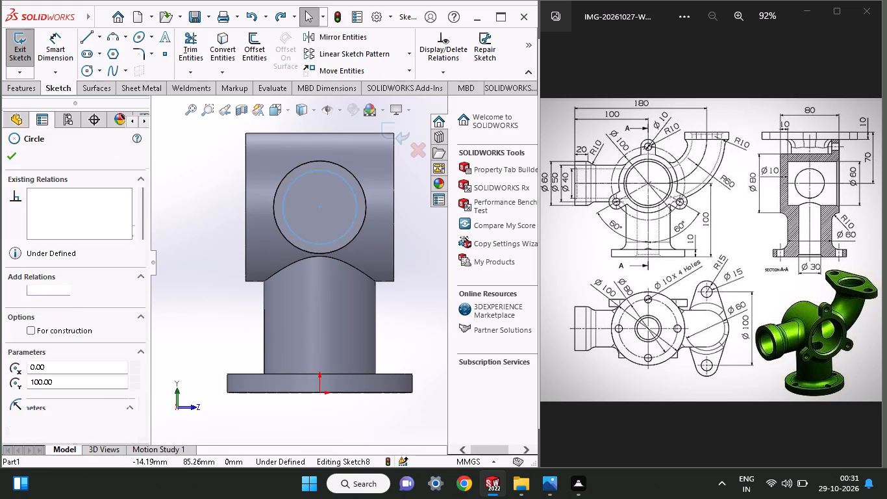
left_click(297, 420)
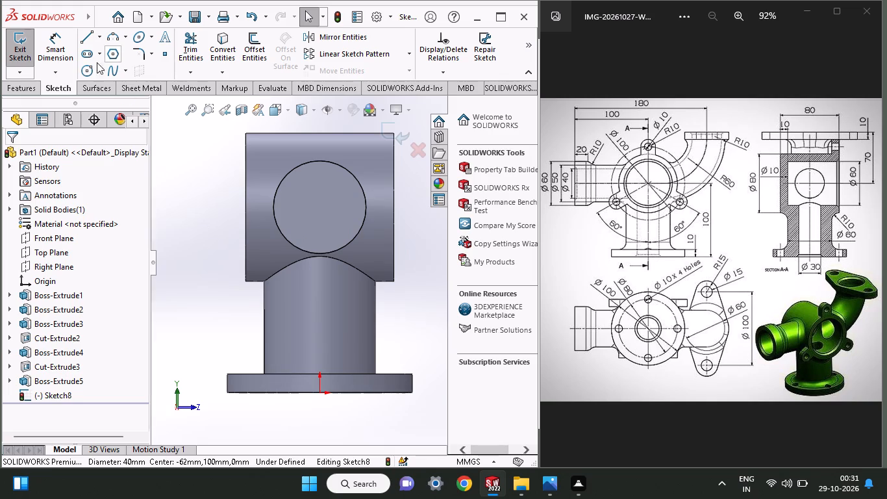
Sketch a circle centred on the side branch's round end face and dimension its diameter to 40 mm.
left_click(84, 70)
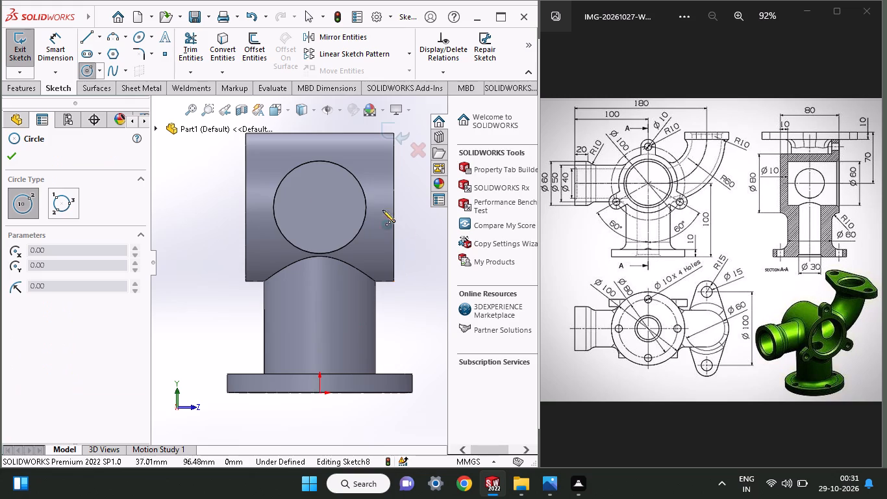
left_click(318, 206)
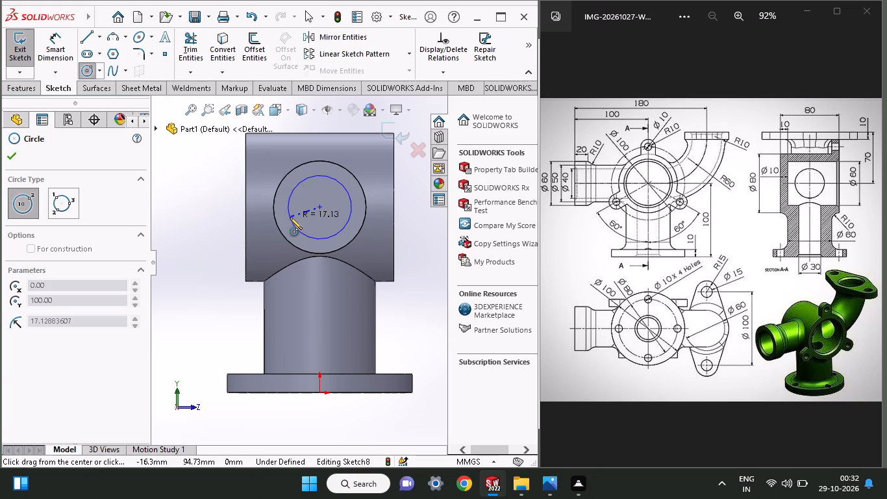
left_click(51, 54)
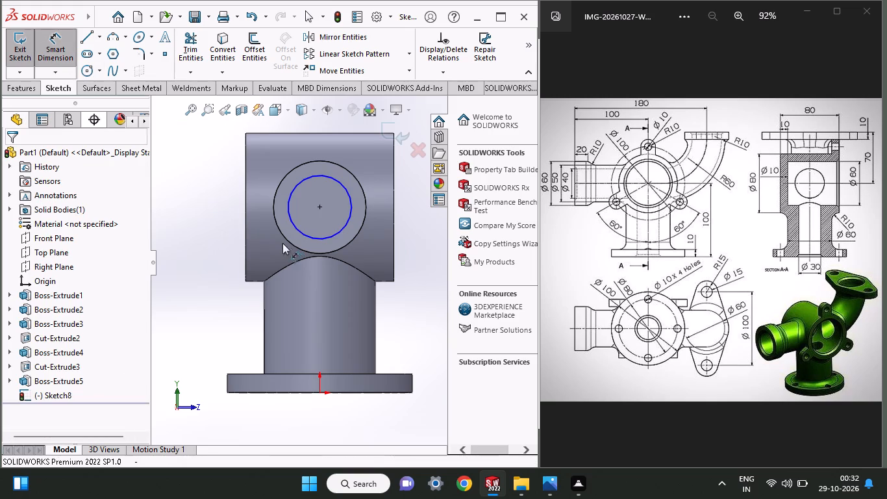
left_click(298, 228)
left_click(227, 257)
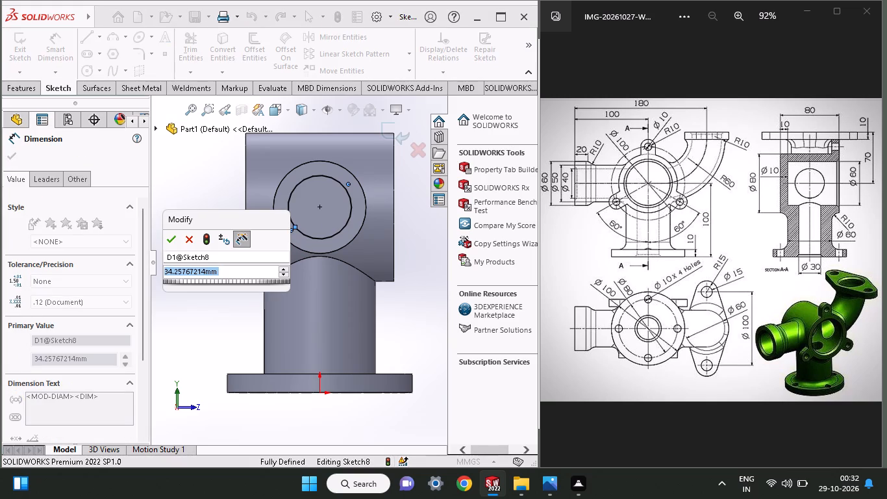
type("40")
key("Return")
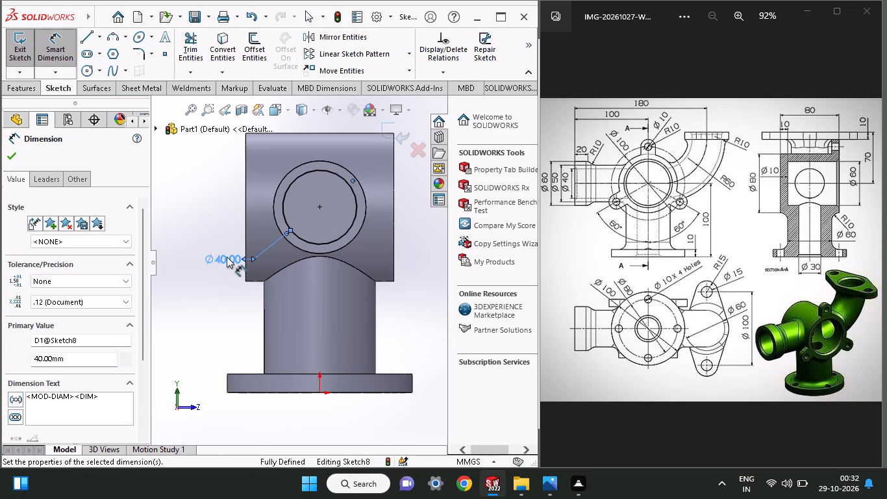
Cut-extrude the 40 mm circle through both side branches, blind 138 mm in Direction 1 and 28 mm in Direction 2.
left_click(25, 85)
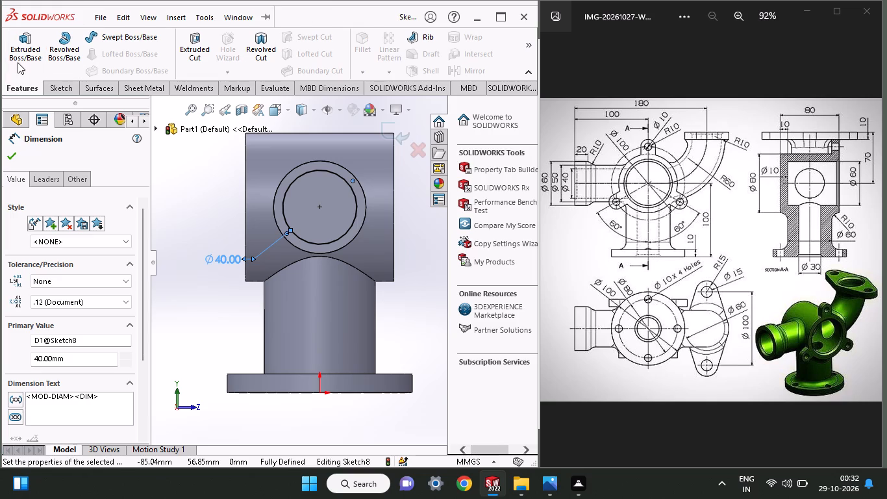
left_click(177, 55)
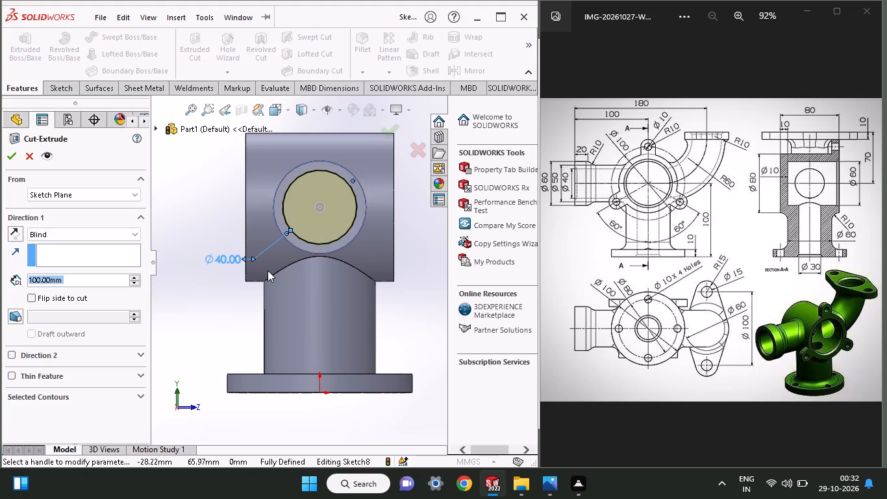
middle_click_drag(245, 279, 159, 321)
left_click_drag(381, 184, 431, 172)
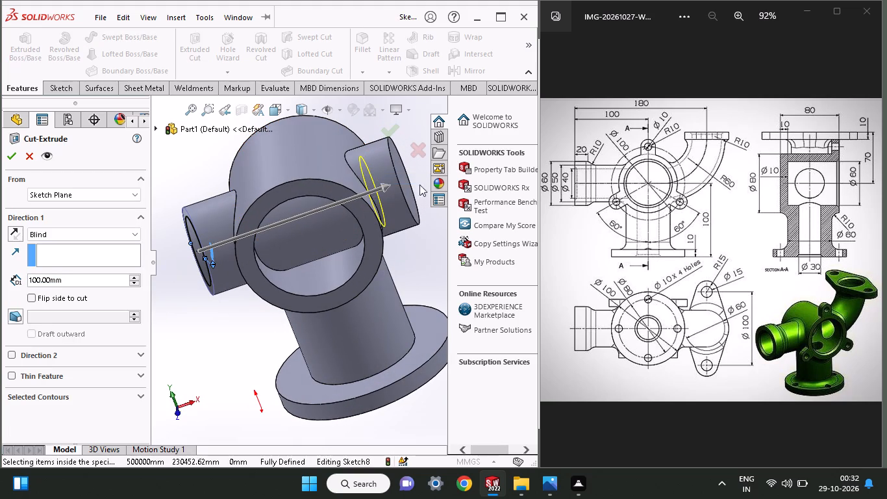
left_click_drag(388, 186, 440, 168)
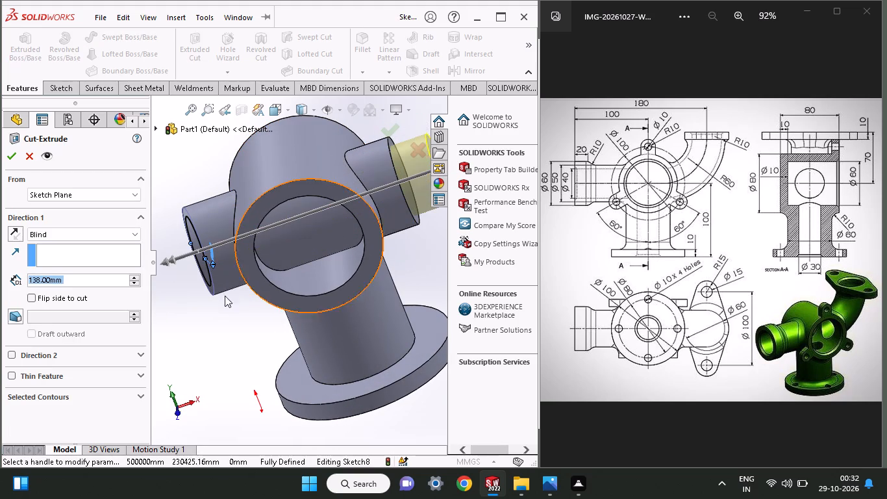
left_click_drag(171, 259, 152, 274)
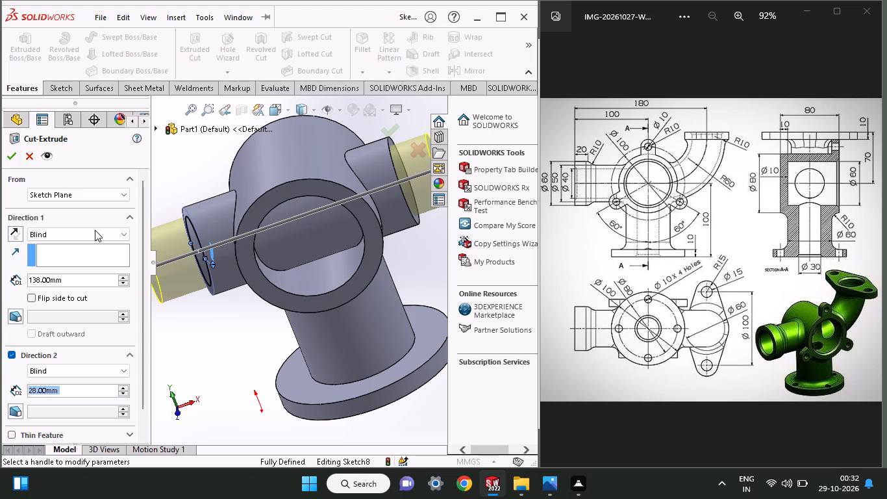
left_click(14, 157)
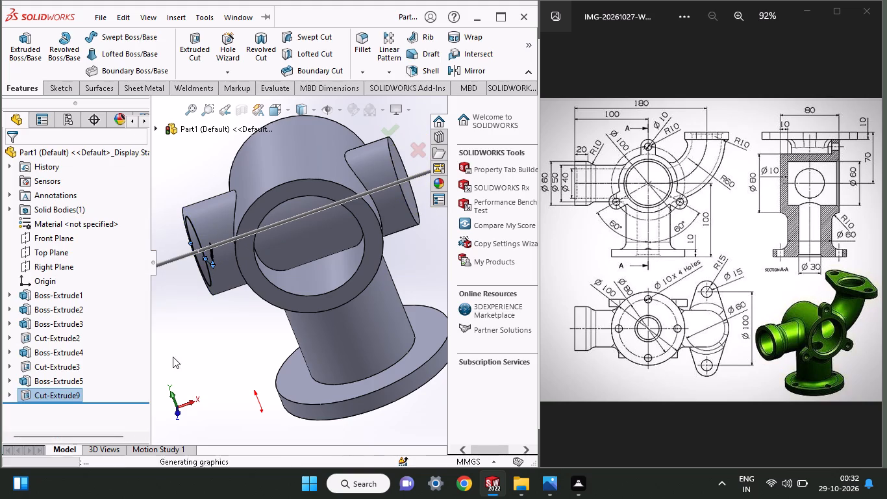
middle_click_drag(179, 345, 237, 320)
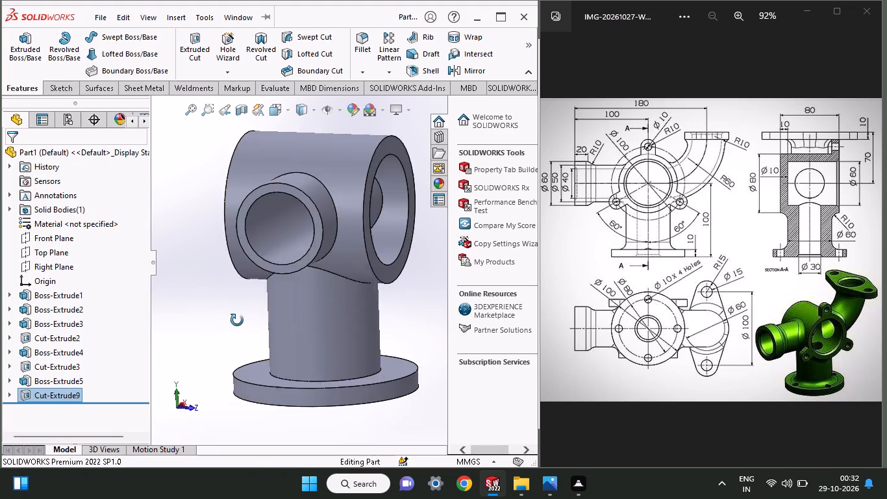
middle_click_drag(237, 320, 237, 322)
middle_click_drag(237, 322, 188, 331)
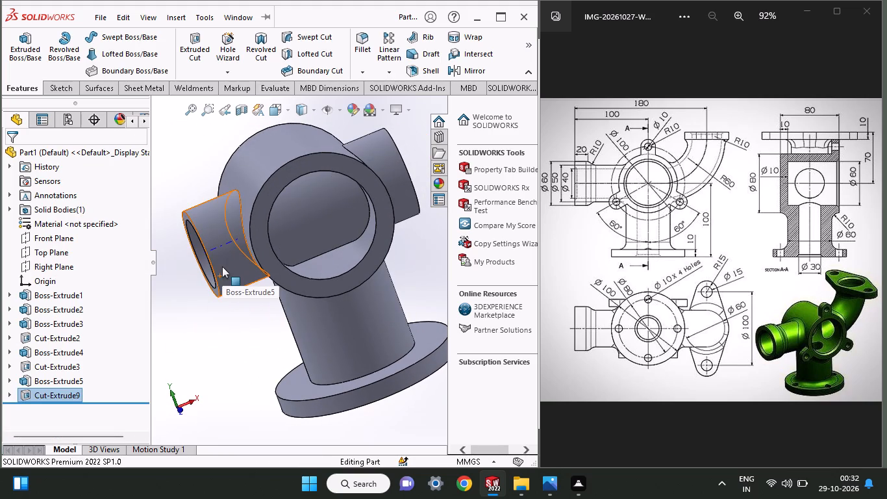
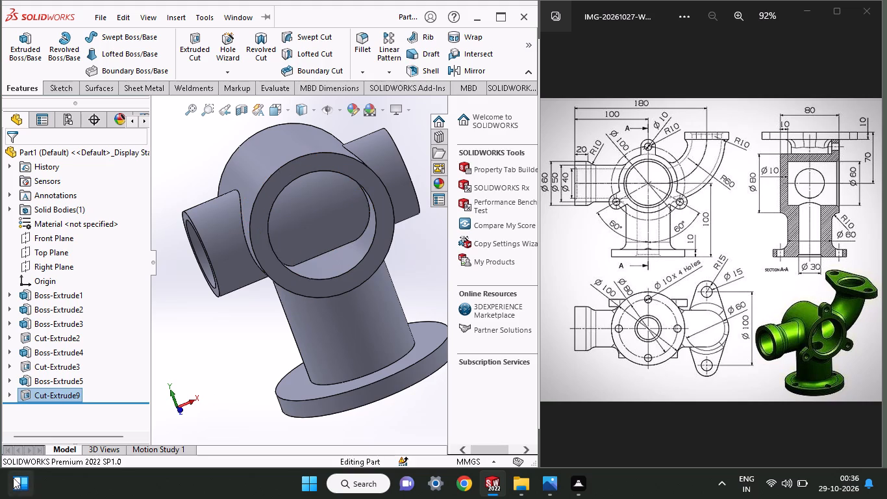
On the main cylinder's ring-shaped front face, sketch a concentric circle of 30 mm radius that coincides with the inner edge.
left_click(785, 237)
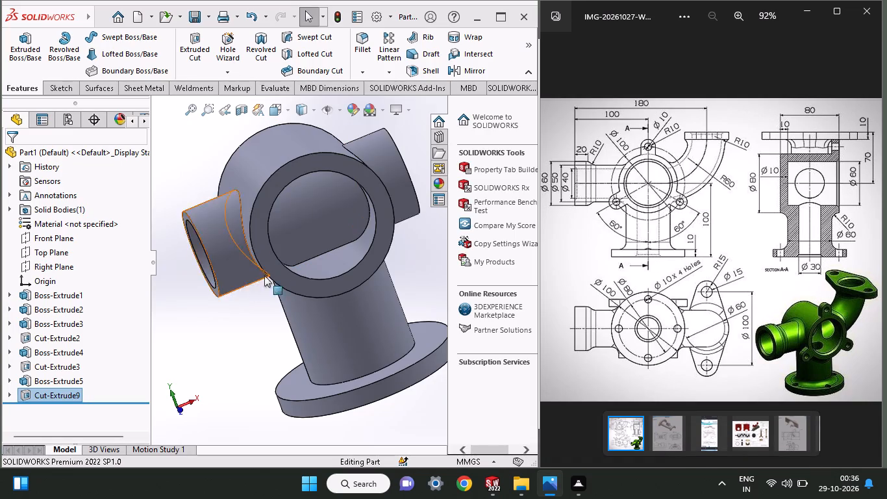
left_click(273, 270)
left_click(327, 231)
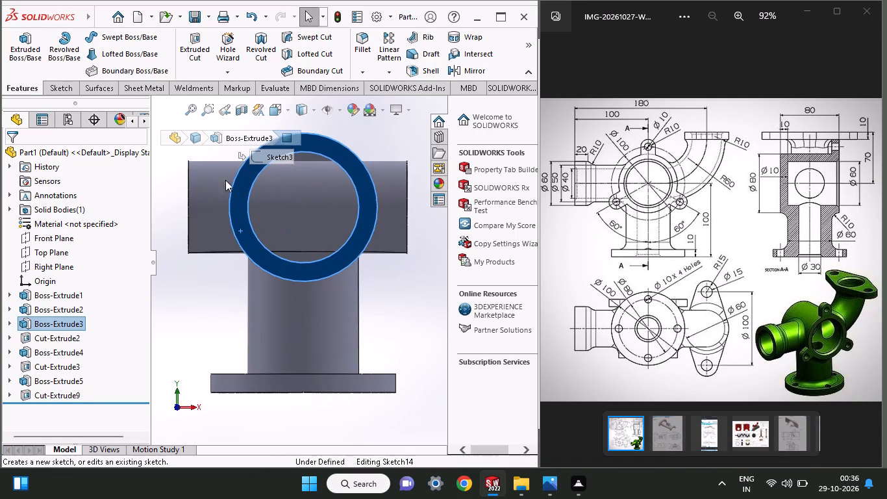
left_click(87, 68)
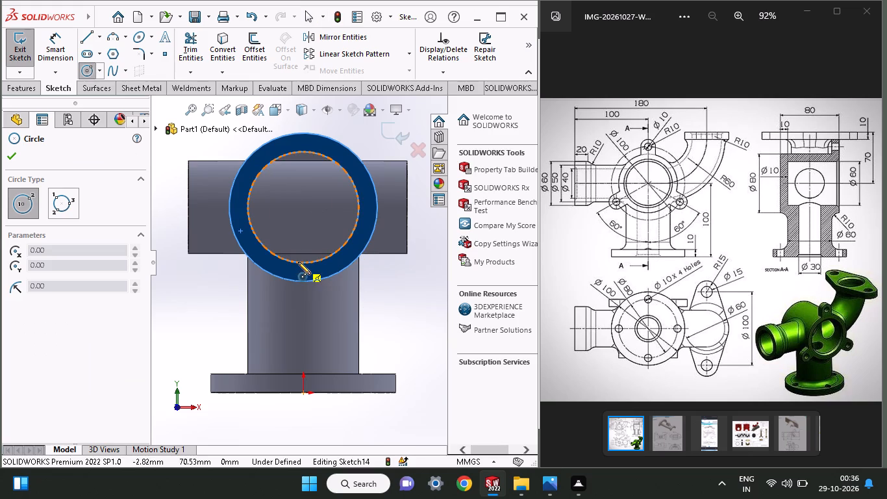
left_click(305, 205)
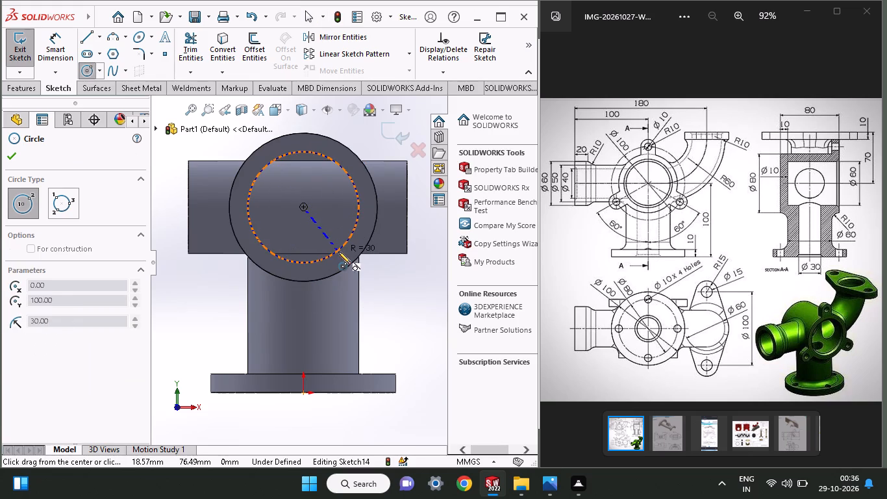
left_click(338, 251)
Cut-extrude the 30 mm radius circle into the main cylinder, blind to a depth of 70 mm.
left_click(30, 85)
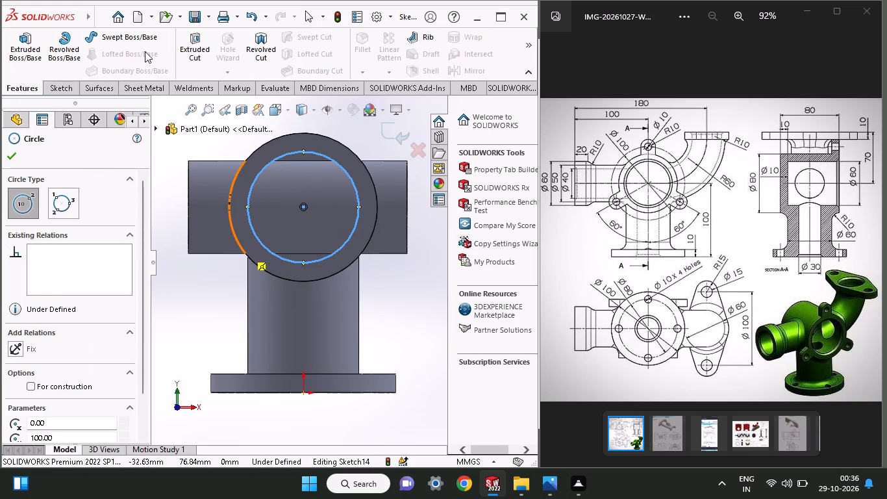
left_click(199, 59)
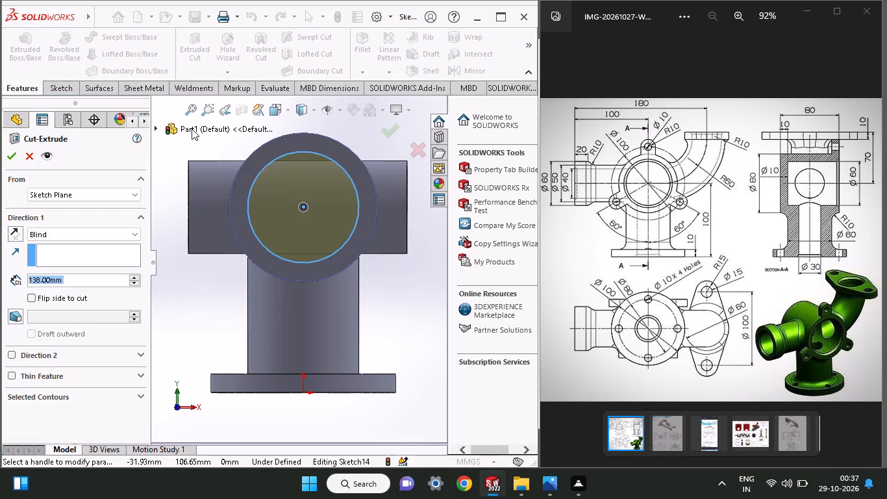
middle_click_drag(199, 160, 236, 241)
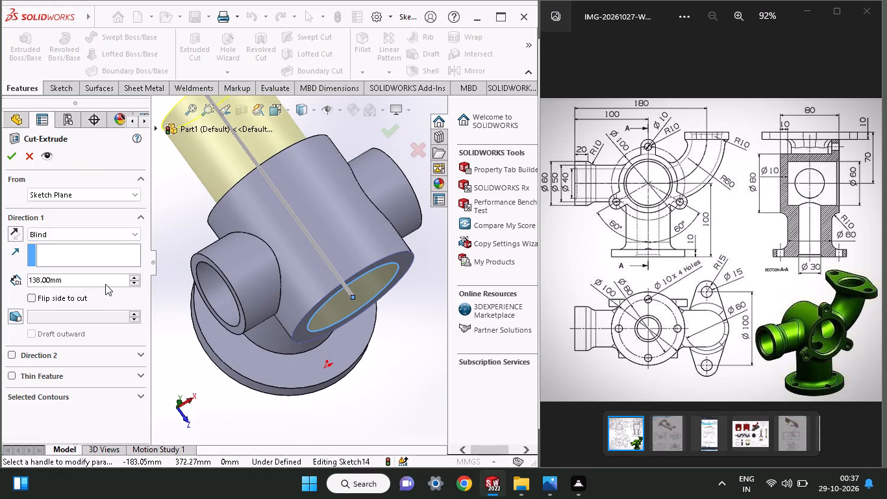
type("70")
left_click_drag(78, 279, 47, 279)
left_click_drag(47, 279, 0, 286)
type("70")
key("Return")
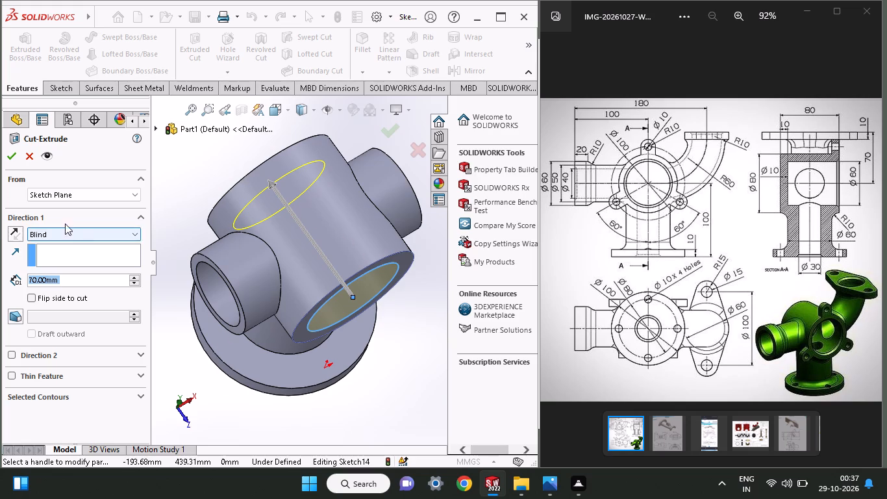
left_click(7, 159)
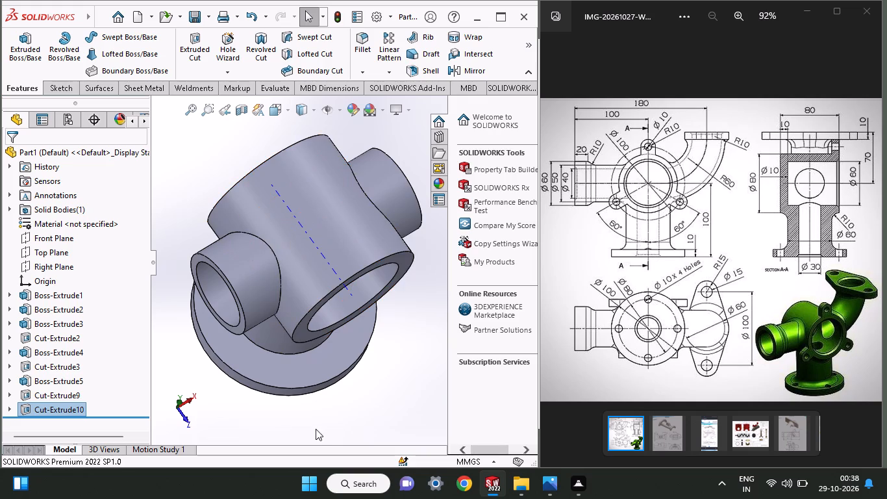
middle_click_drag(319, 358, 285, 281)
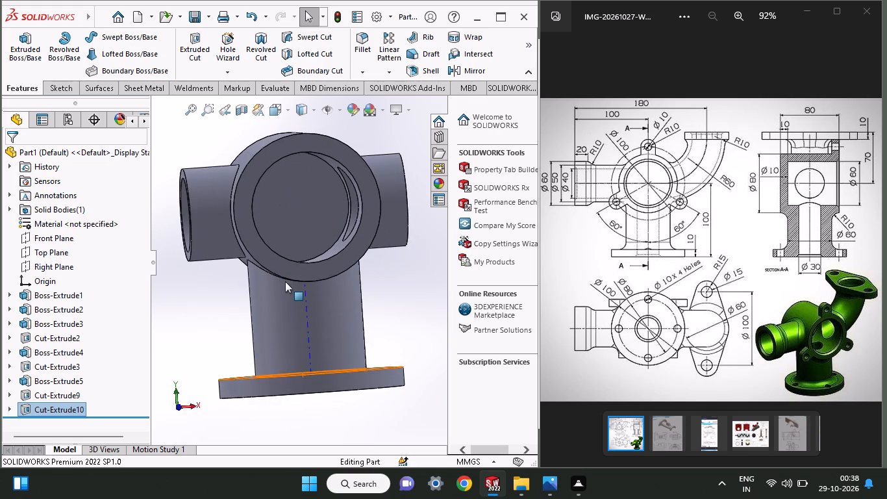
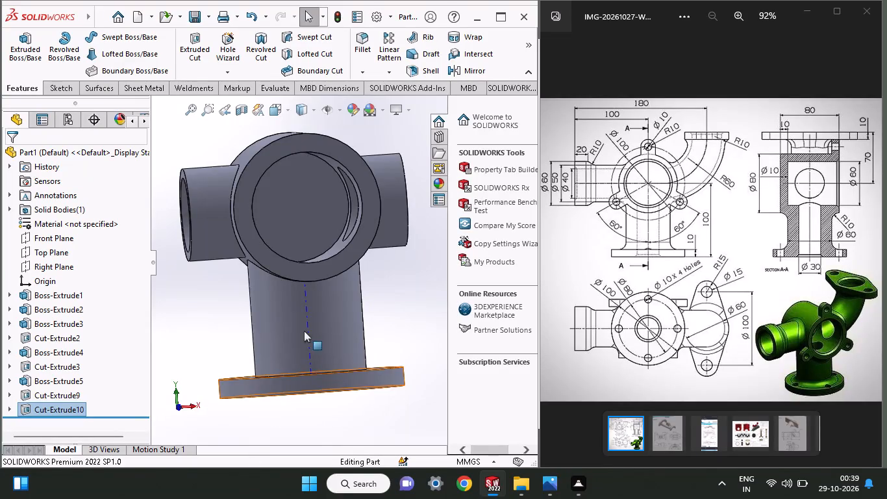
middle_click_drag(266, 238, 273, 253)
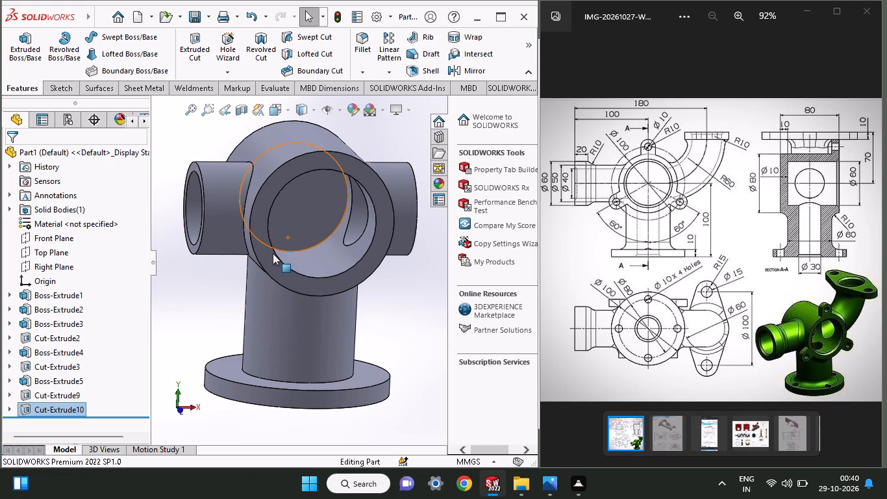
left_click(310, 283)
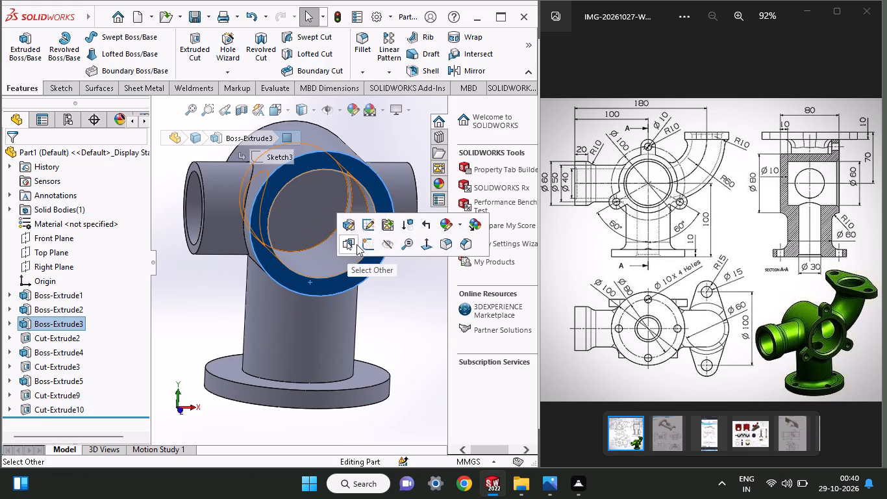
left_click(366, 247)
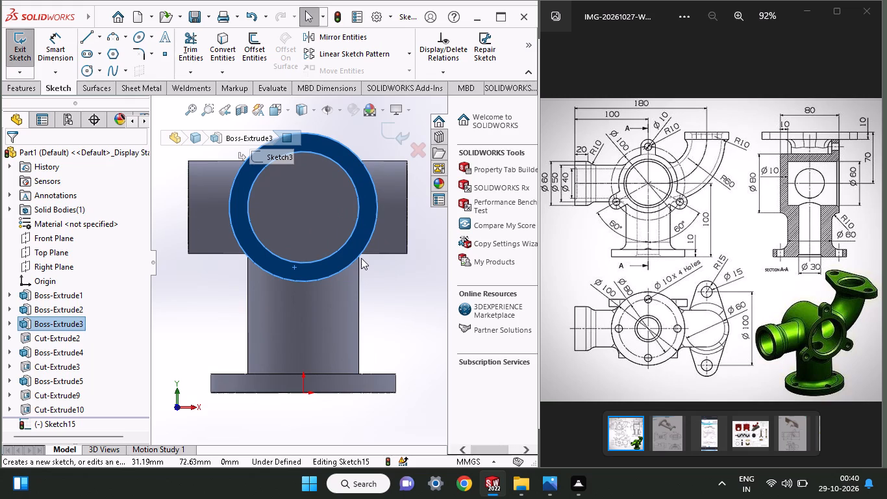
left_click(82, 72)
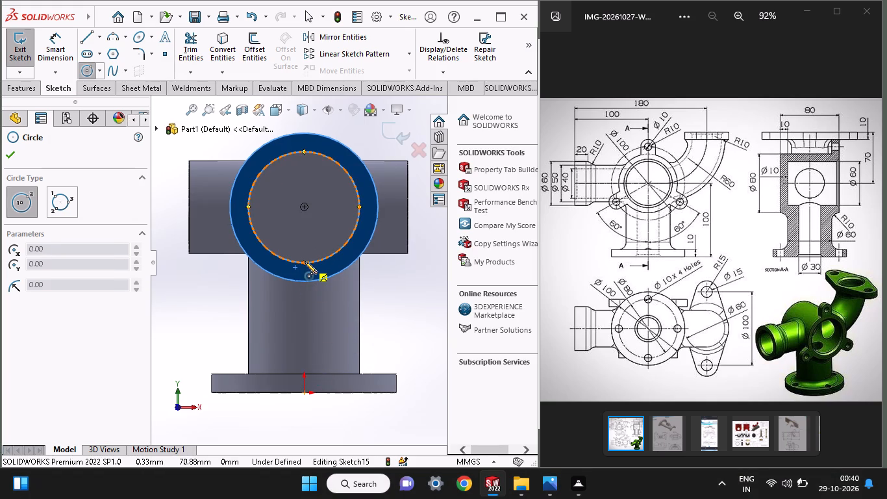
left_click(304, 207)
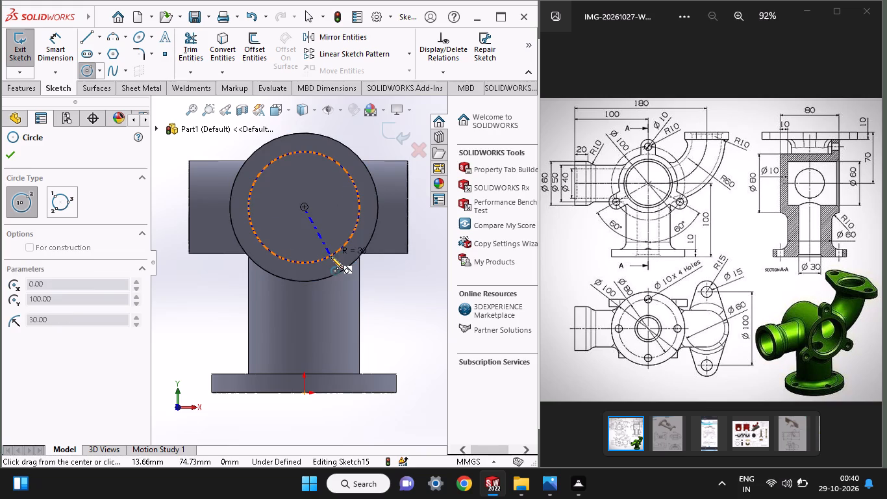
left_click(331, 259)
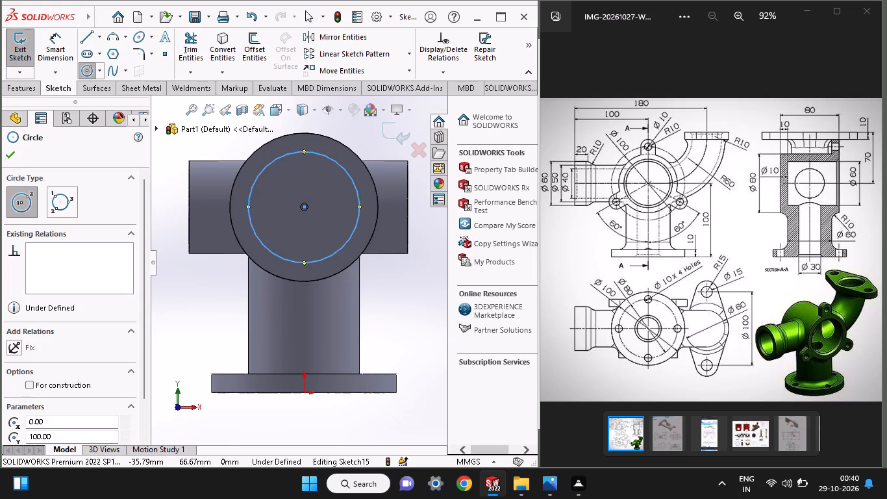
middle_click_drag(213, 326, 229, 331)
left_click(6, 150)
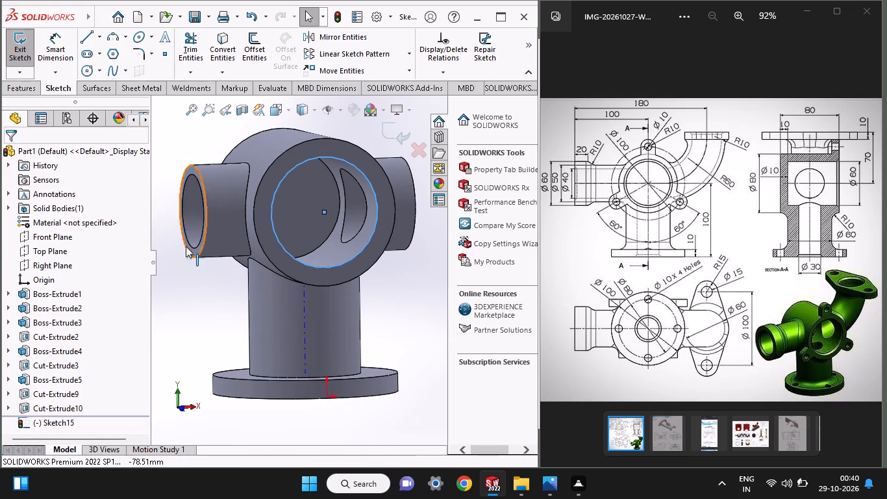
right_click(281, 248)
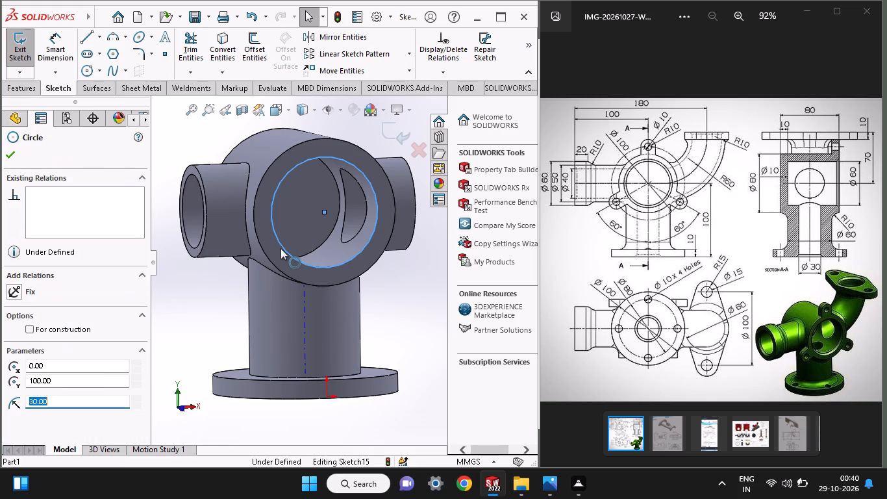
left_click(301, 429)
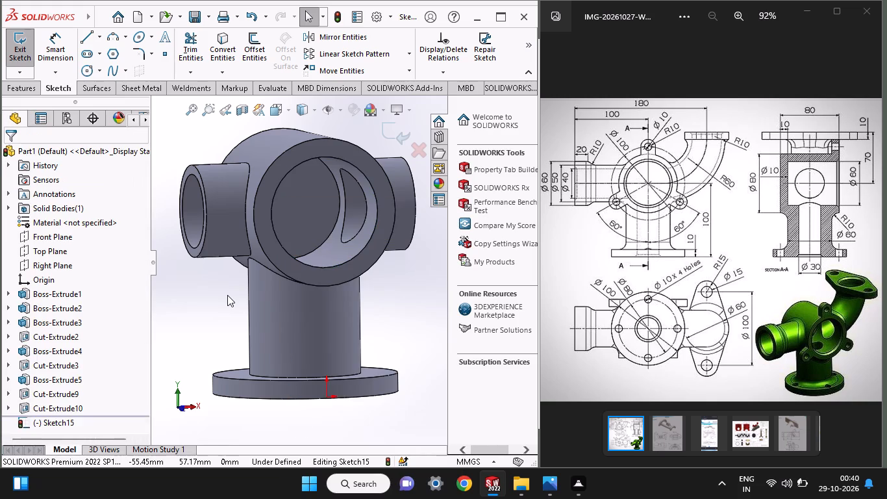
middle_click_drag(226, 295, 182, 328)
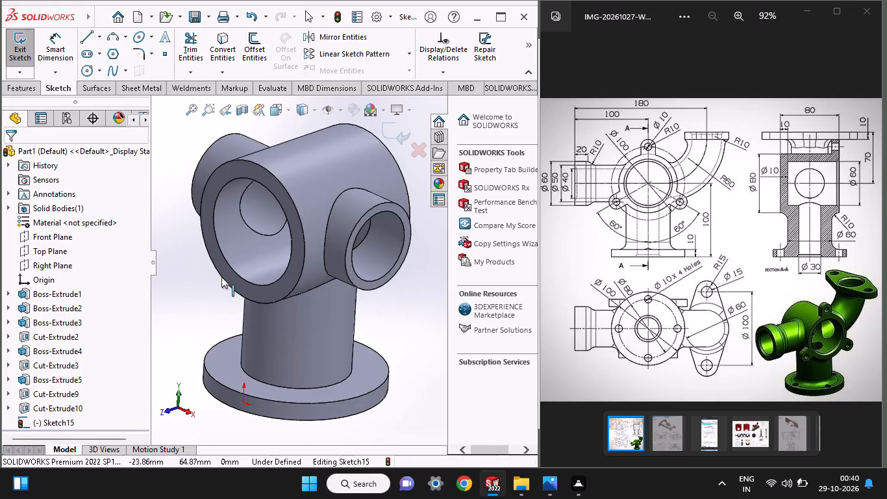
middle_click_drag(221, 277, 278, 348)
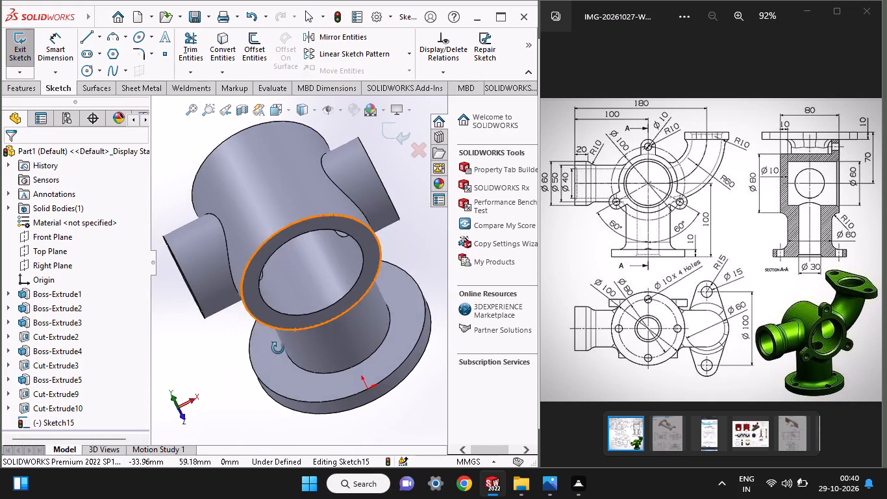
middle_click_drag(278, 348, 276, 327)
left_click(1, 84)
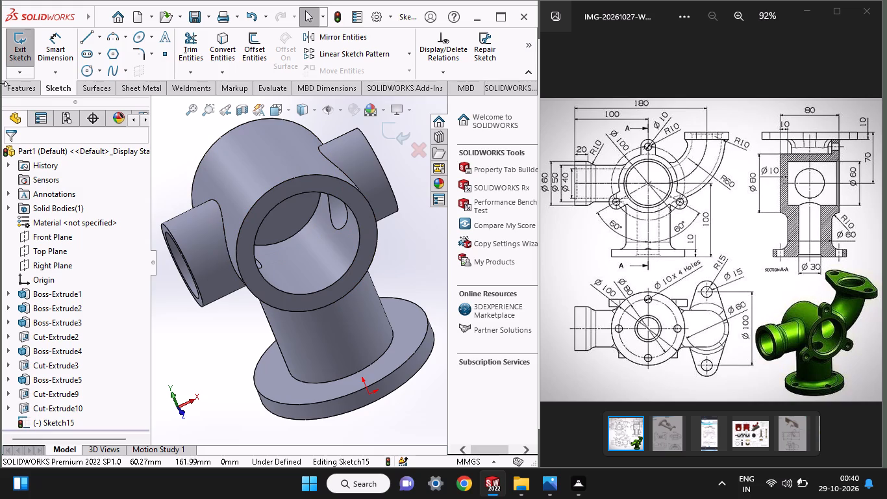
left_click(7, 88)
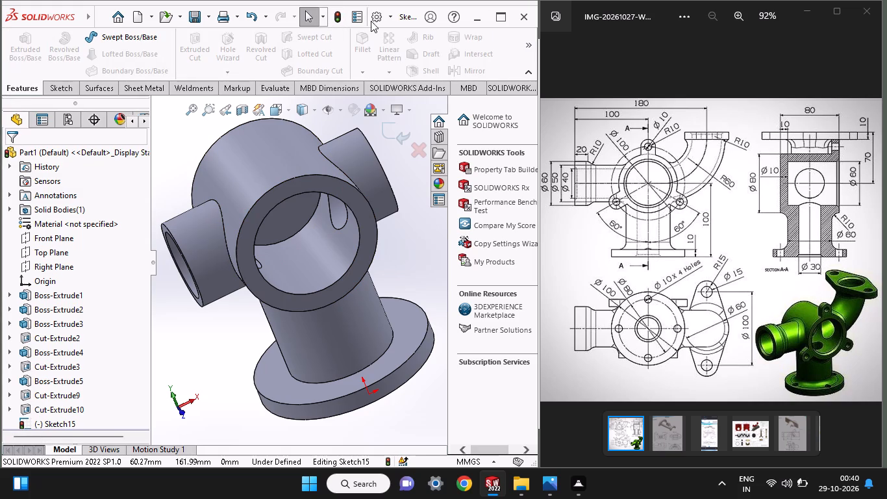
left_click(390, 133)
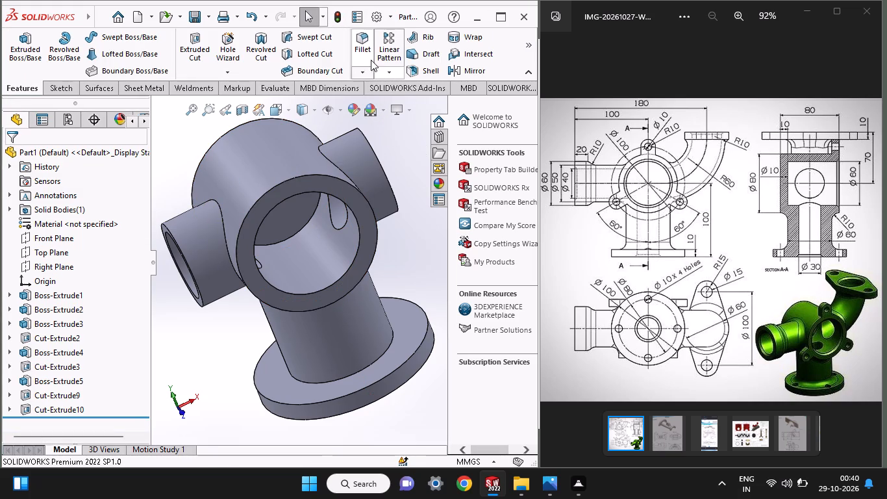
Fillet the edge where the vertical pipe meets the top of the round base flange with a 10 mm radius.
left_click(362, 51)
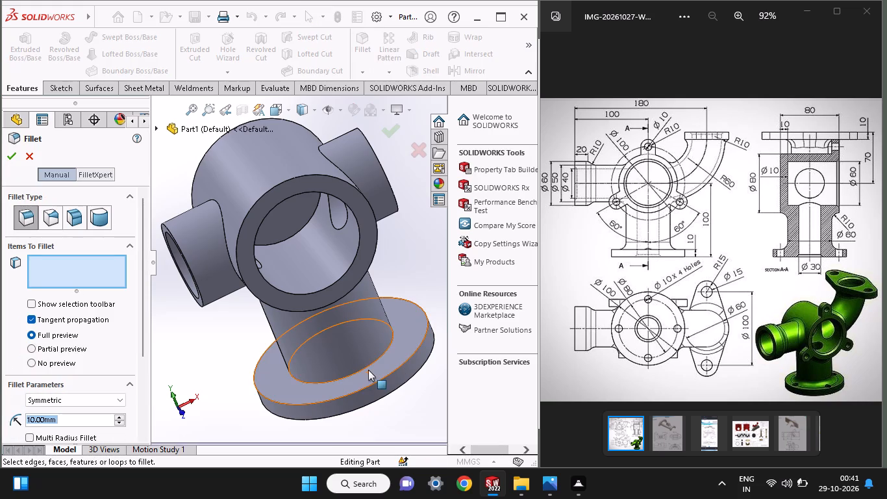
left_click(369, 365)
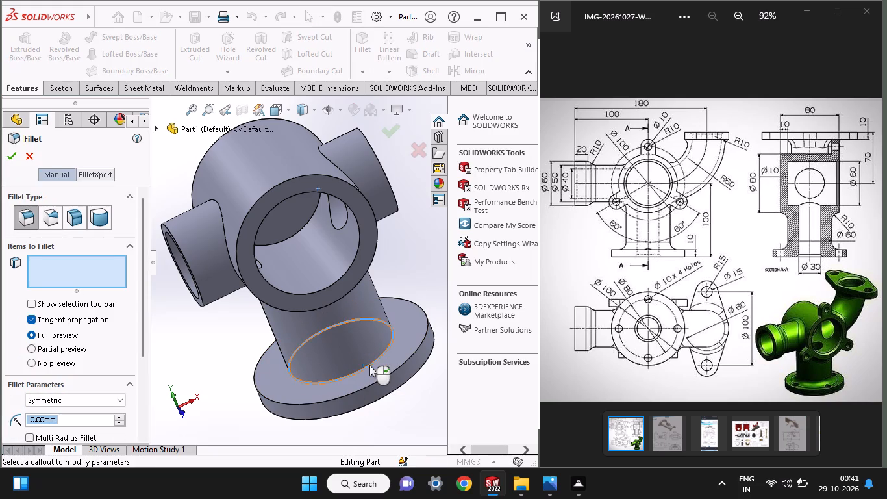
left_click(14, 155)
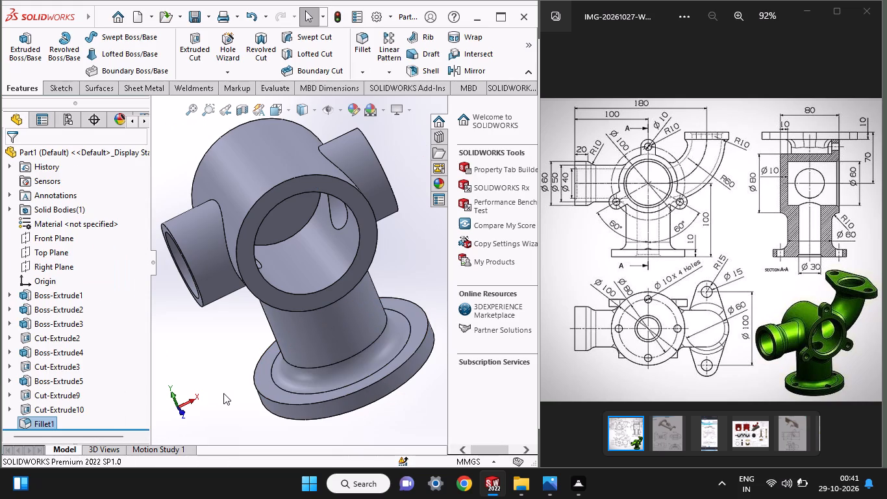
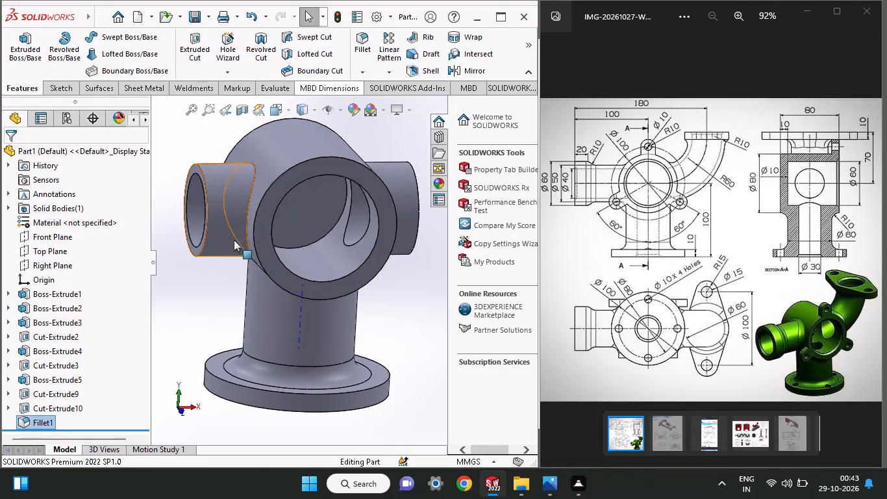
Start a sketch on the front ring face of the large horizontal cylinder and draw a circle matching its outer edge.
left_click(261, 235)
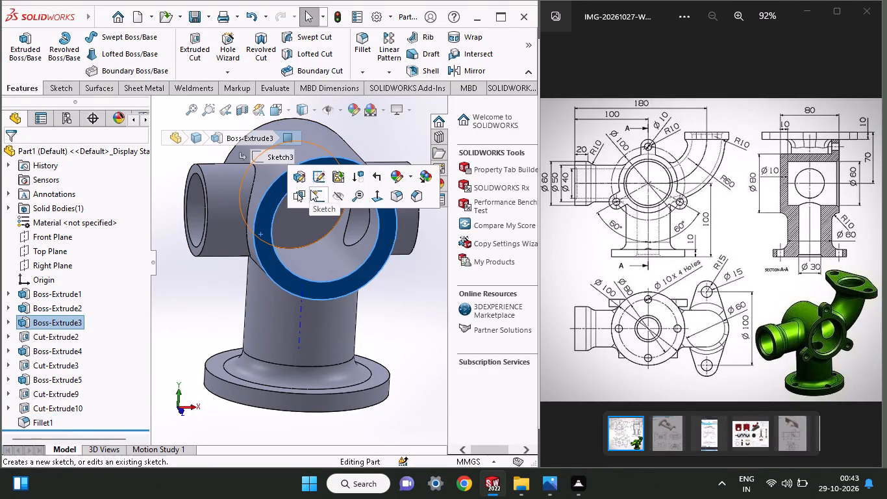
left_click(318, 198)
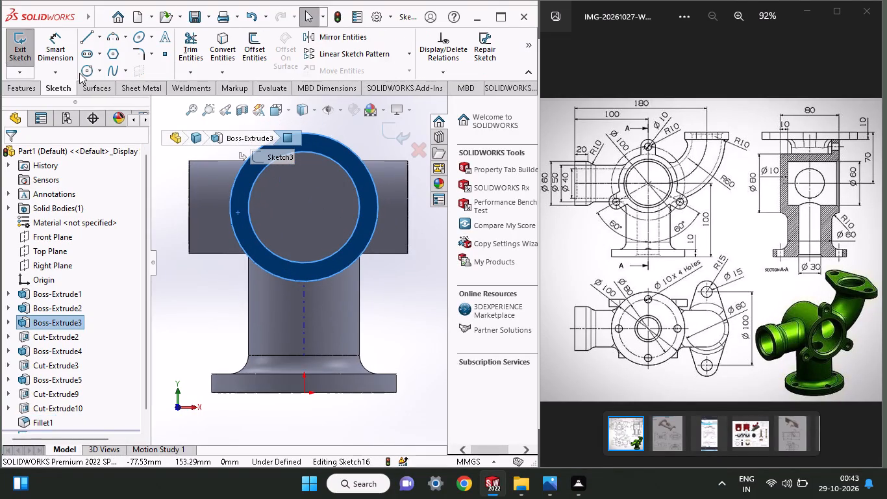
left_click(80, 73)
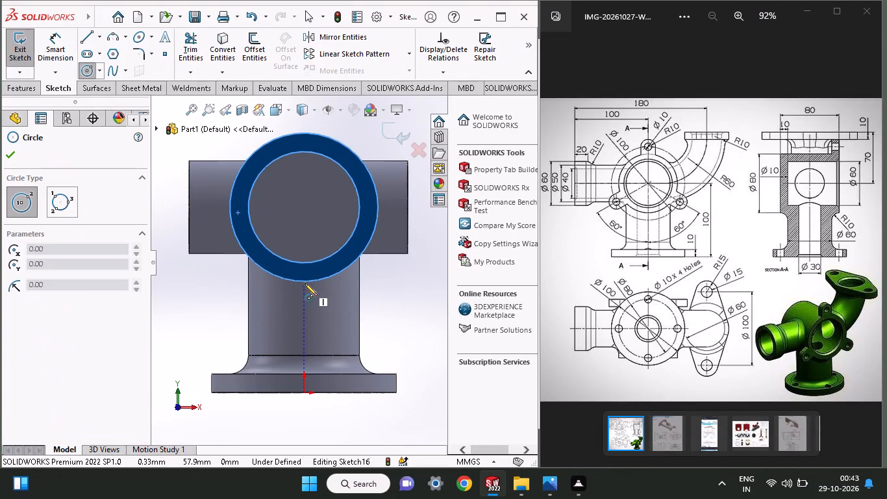
left_click(304, 209)
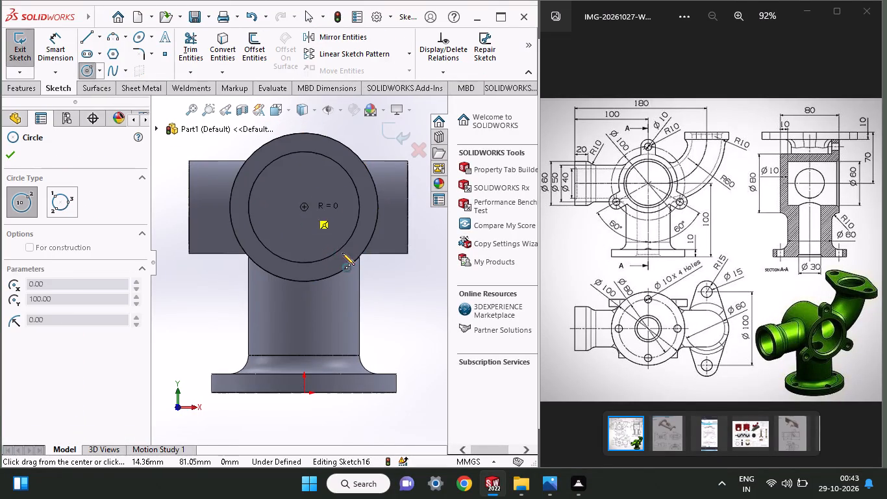
left_click(352, 266)
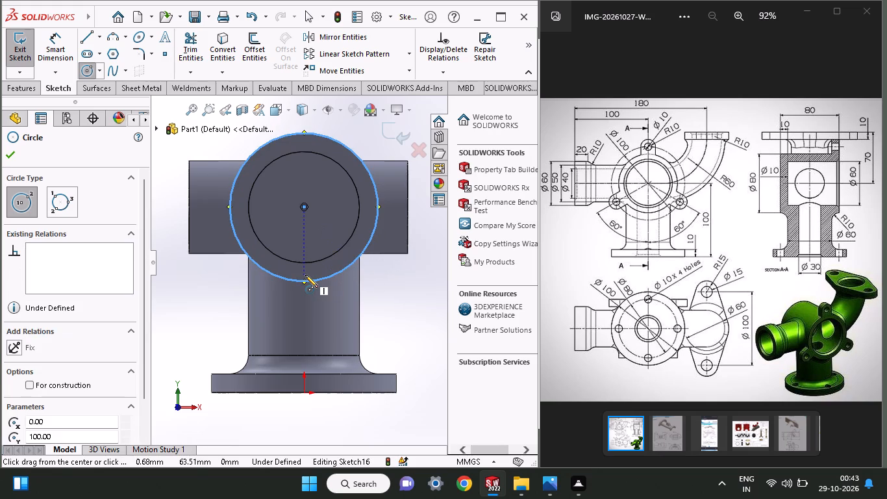
left_click(9, 155)
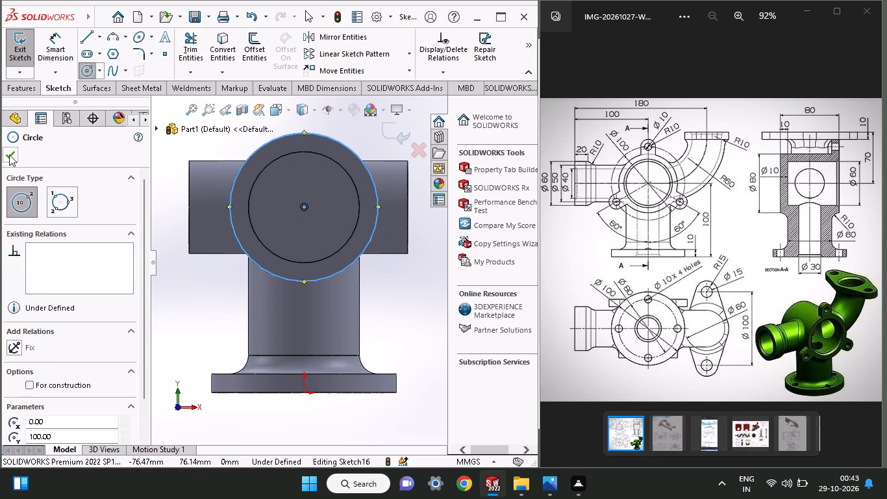
Sketch a corner rectangle spanning the outline of both side pipes and trim its lines inside the circle.
left_click(523, 39)
left_click(492, 91)
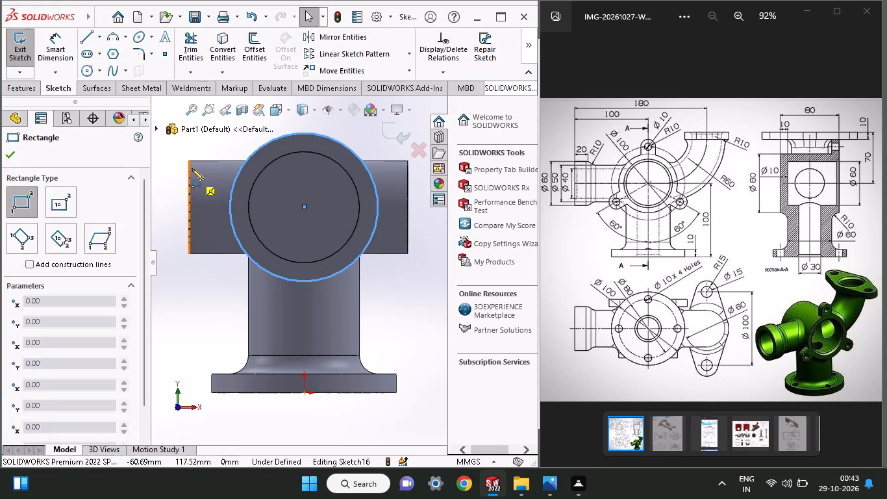
left_click(188, 159)
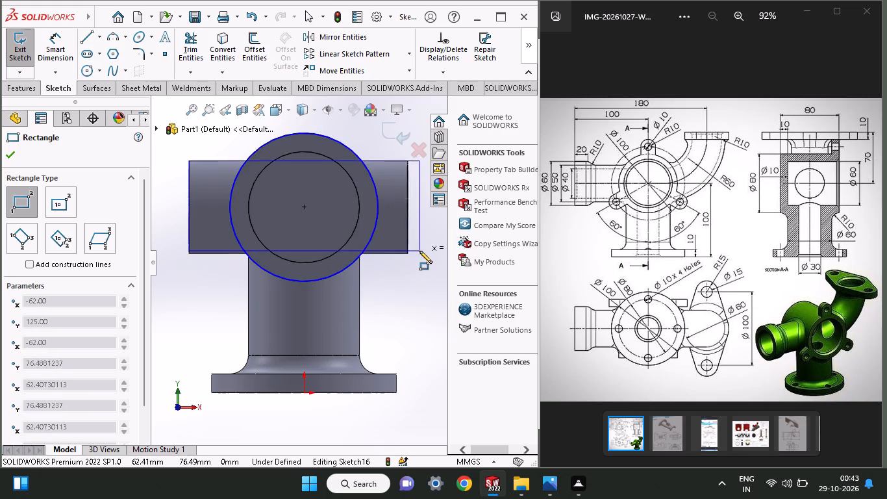
left_click(410, 253)
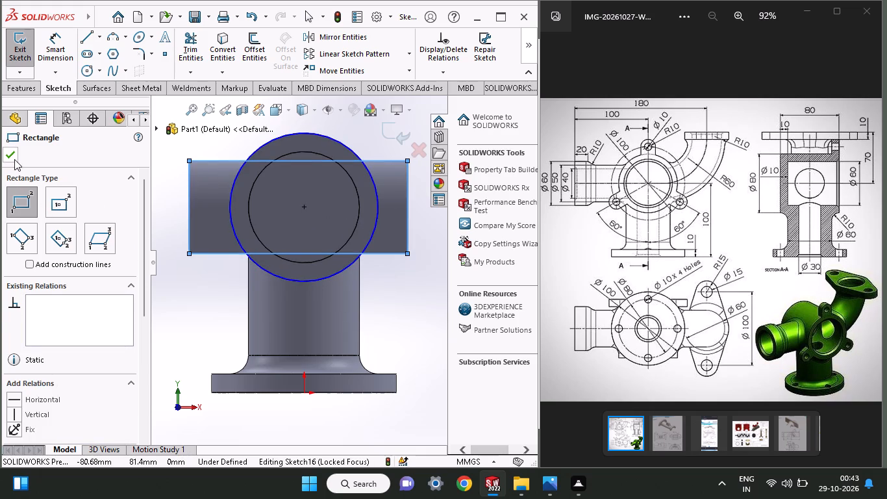
left_click(14, 157)
left_click(185, 56)
left_click_drag(269, 186, 276, 160)
left_click_drag(290, 205, 292, 264)
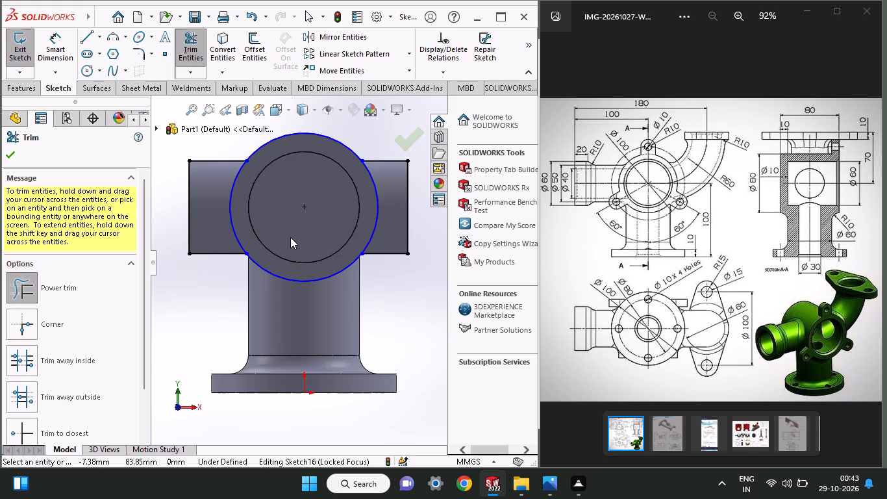
Extrude-cut the two rectangular regions outside the circle to a blind depth of 70 mm, removing the side pipes.
left_click(16, 87)
left_click(205, 71)
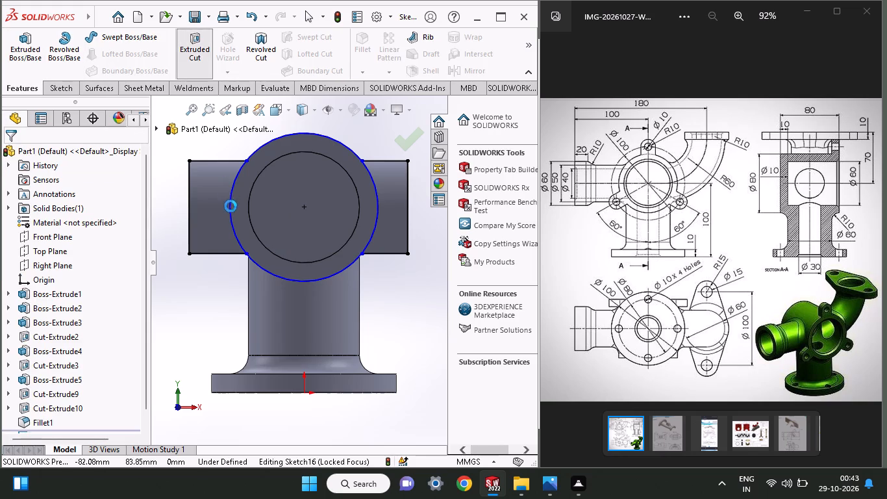
left_click(208, 218)
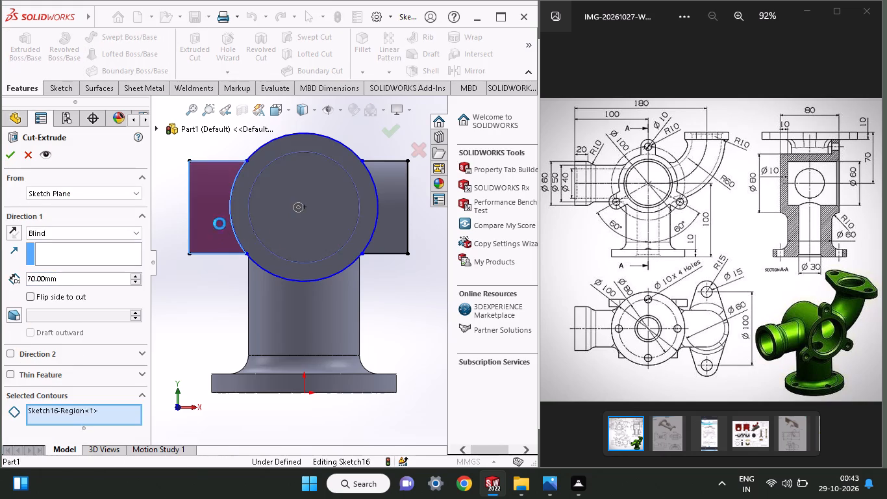
left_click(382, 179)
middle_click_drag(203, 291, 257, 308)
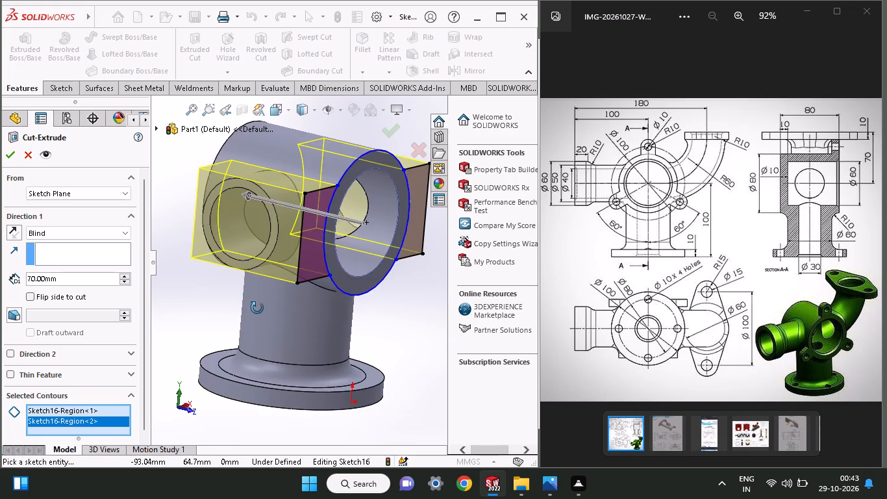
middle_click_drag(257, 308, 232, 307)
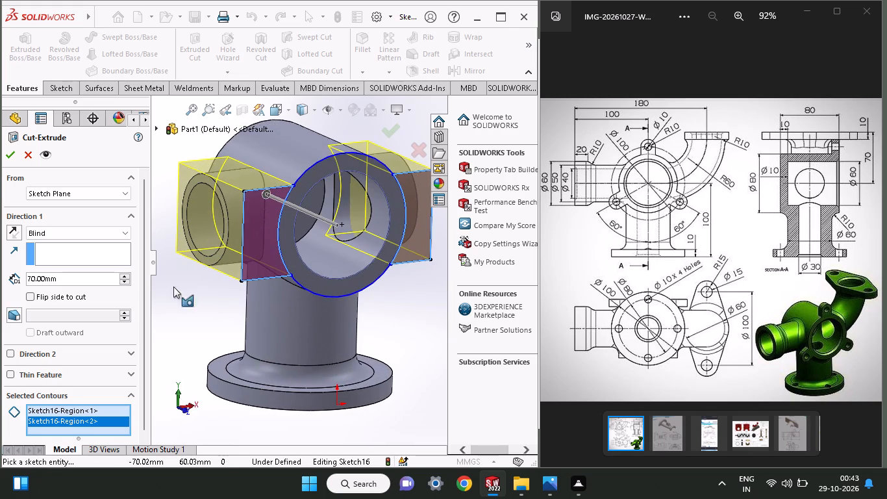
left_click(8, 160)
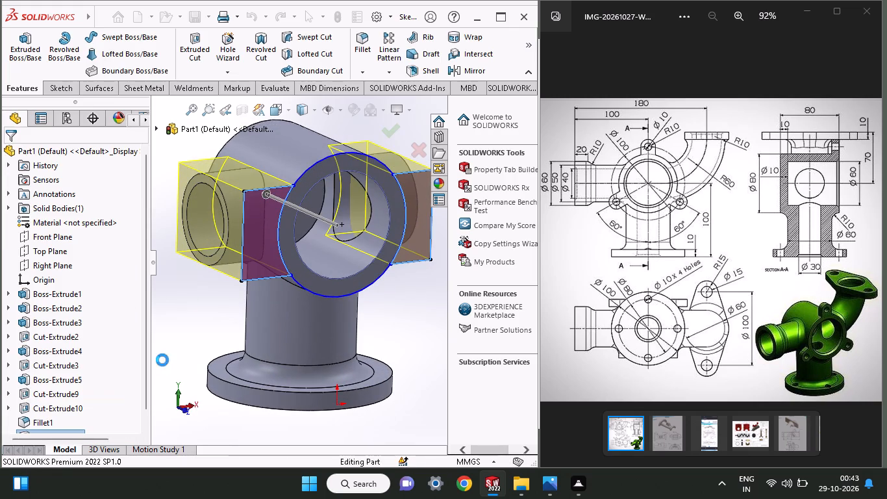
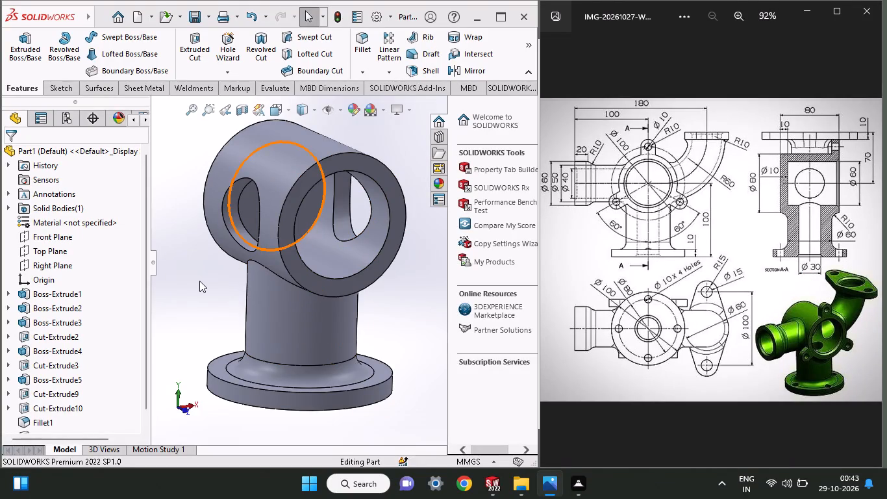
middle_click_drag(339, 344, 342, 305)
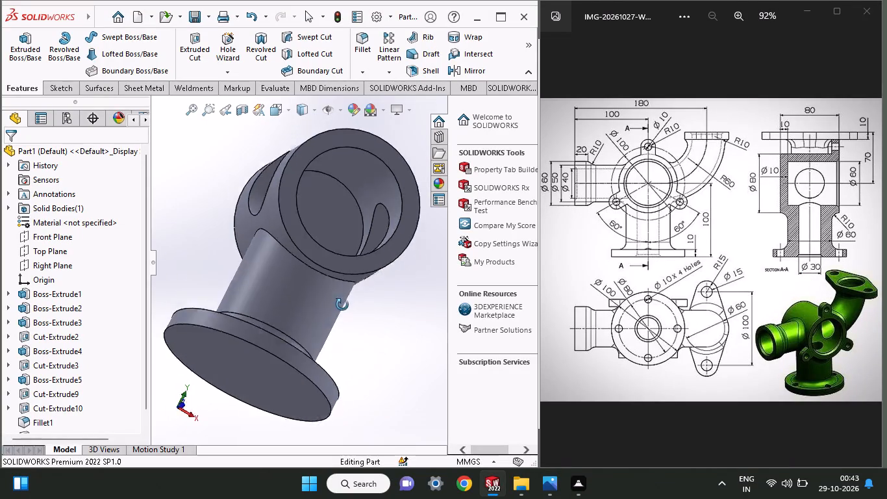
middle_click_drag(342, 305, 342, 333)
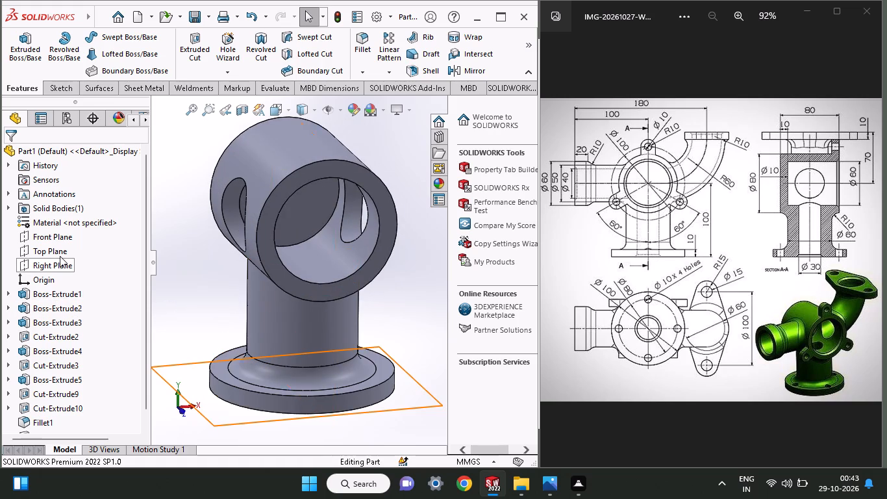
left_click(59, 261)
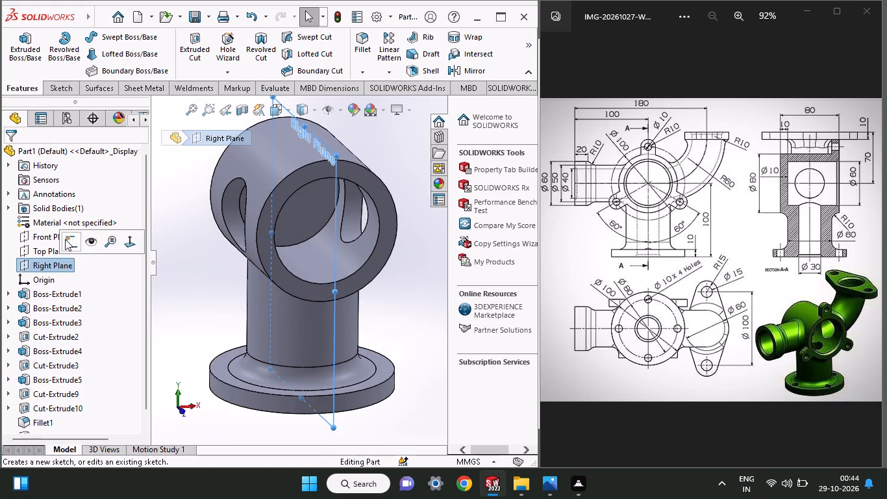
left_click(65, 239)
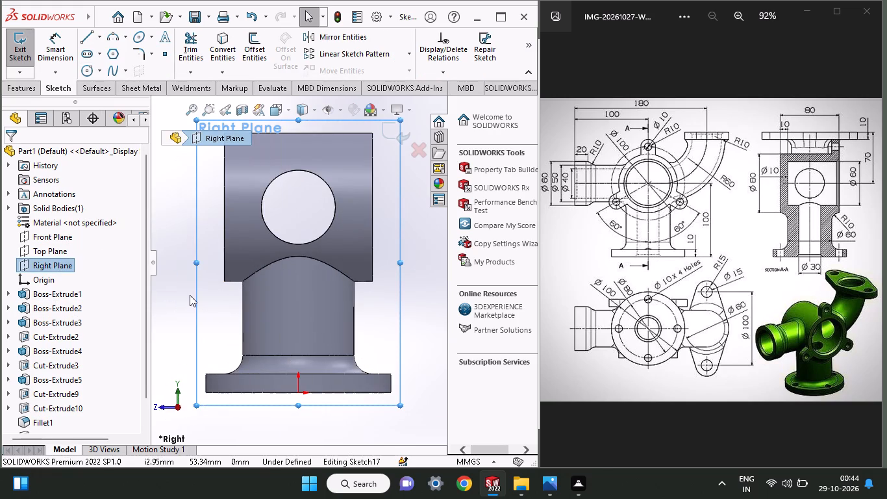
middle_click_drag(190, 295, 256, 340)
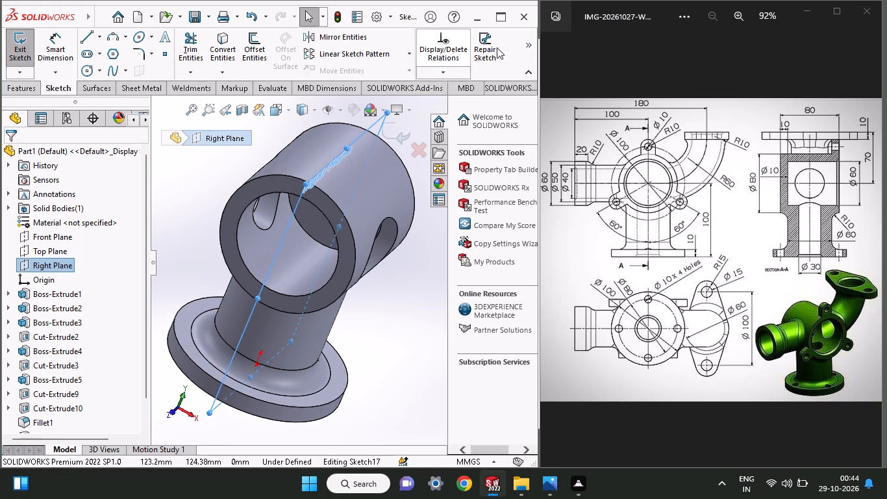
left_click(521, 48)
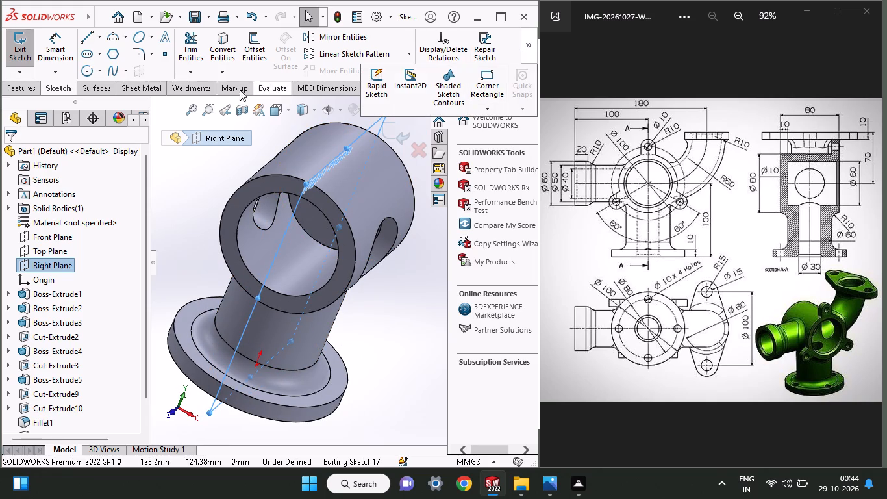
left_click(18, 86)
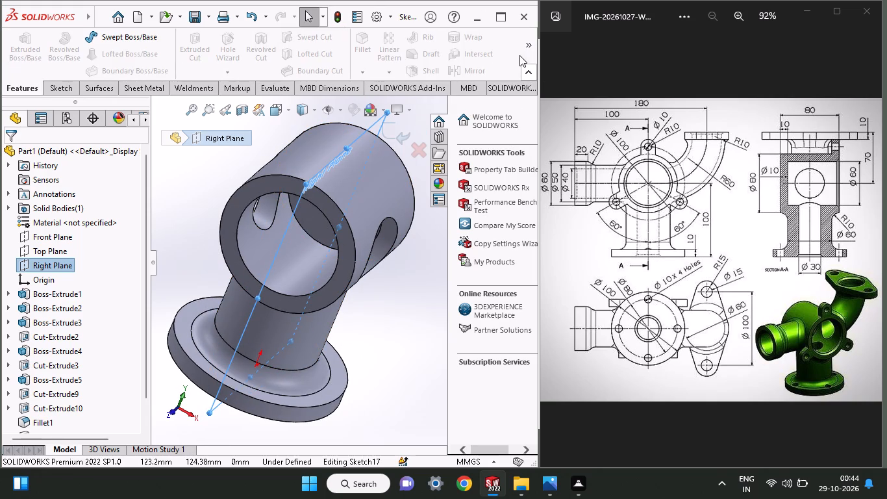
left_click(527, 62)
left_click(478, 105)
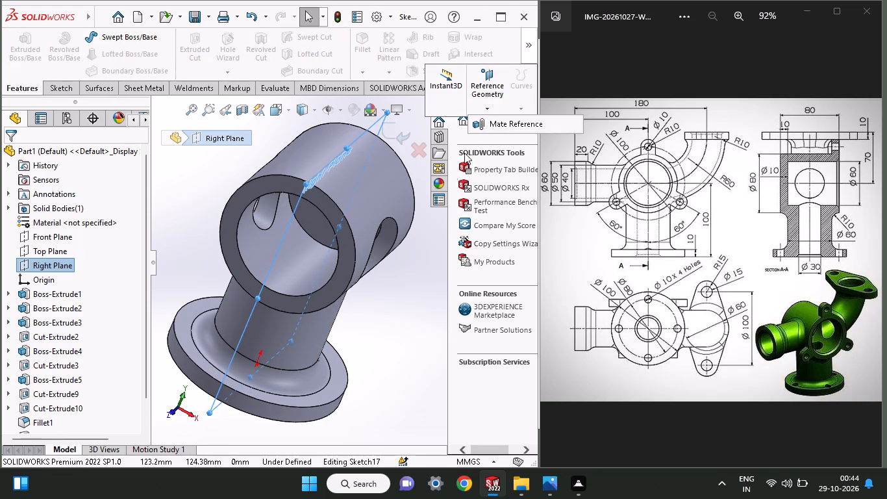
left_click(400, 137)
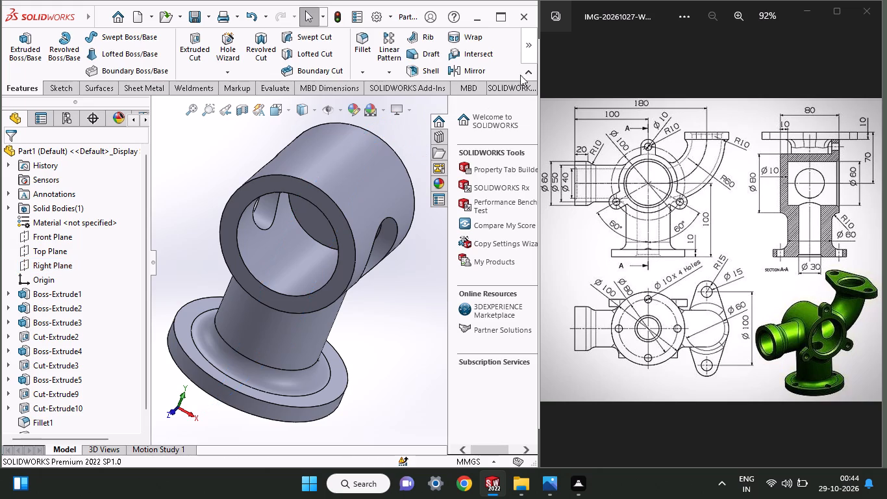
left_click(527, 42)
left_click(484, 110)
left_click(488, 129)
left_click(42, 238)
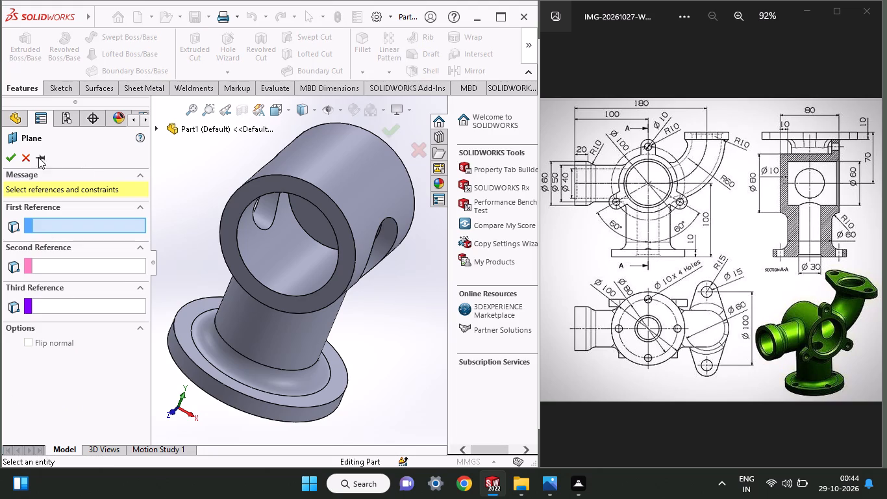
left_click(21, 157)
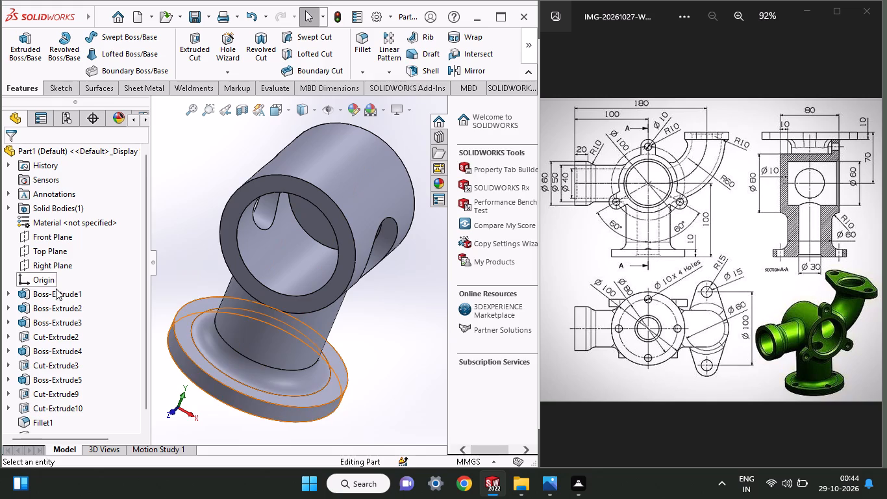
Create a reference plane offset 100 mm from the Right Plane.
left_click(51, 264)
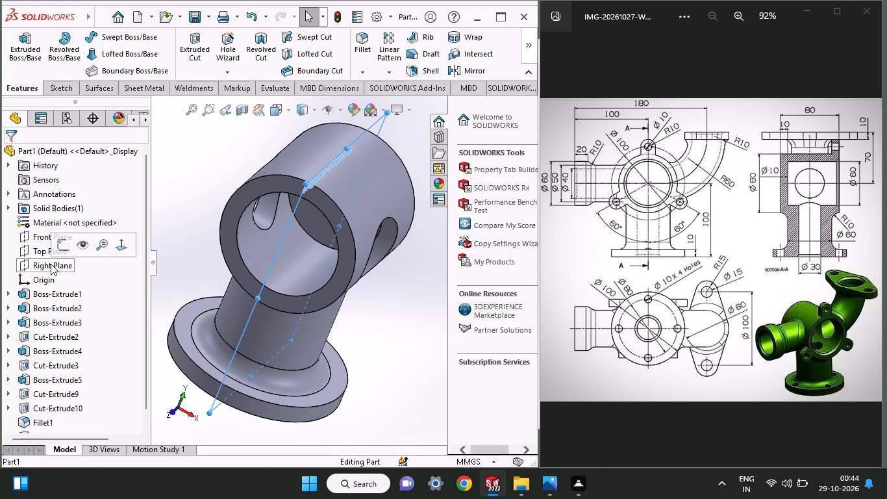
left_click(534, 47)
left_click(493, 101)
left_click(491, 125)
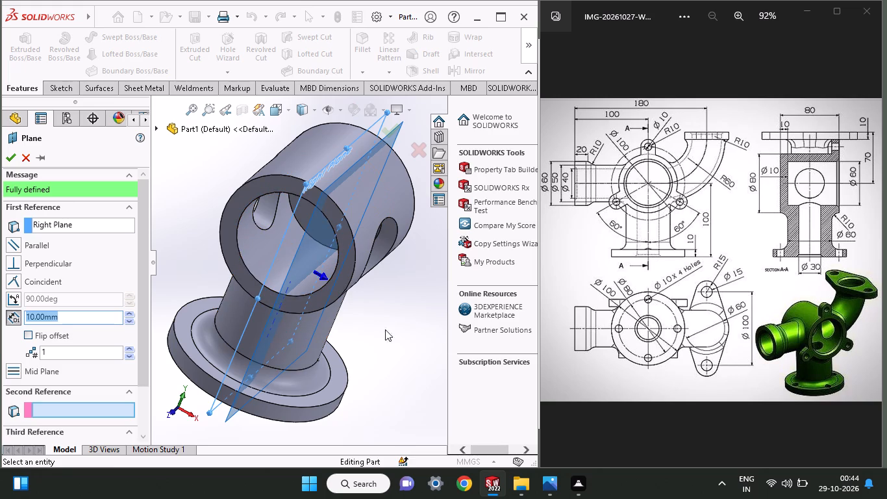
middle_click_drag(354, 330, 371, 362)
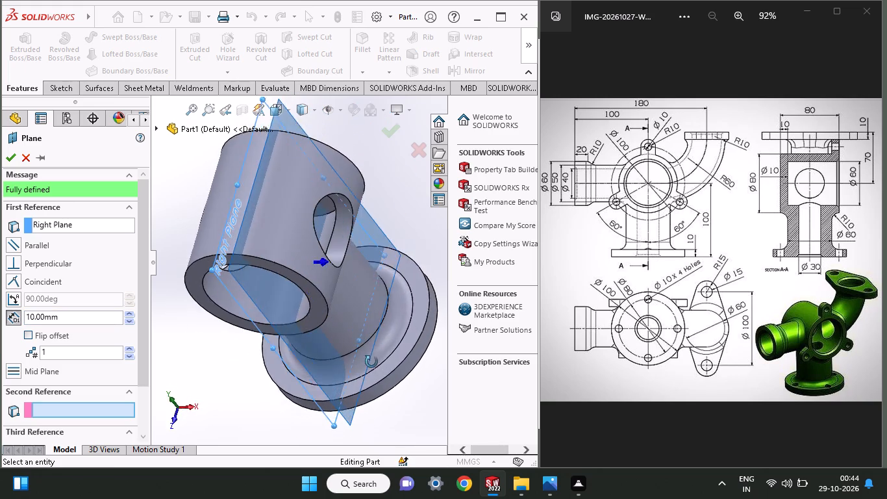
middle_click_drag(371, 362, 201, 442)
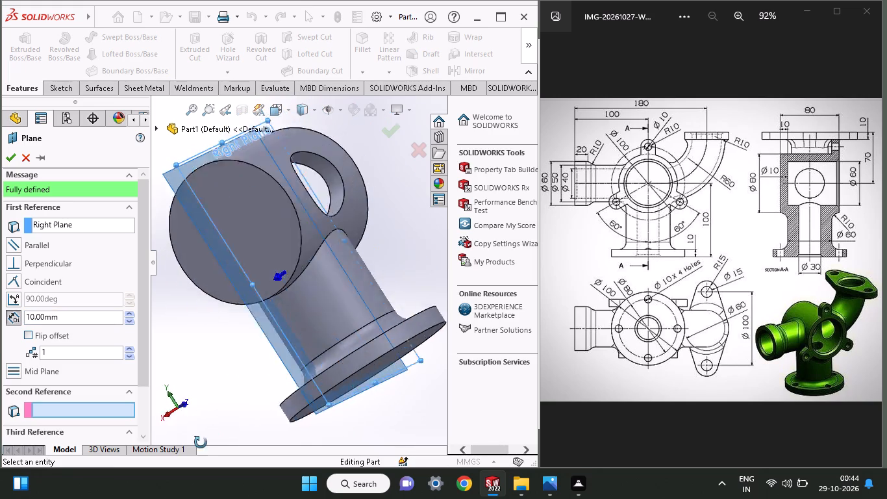
middle_click_drag(201, 442, 258, 442)
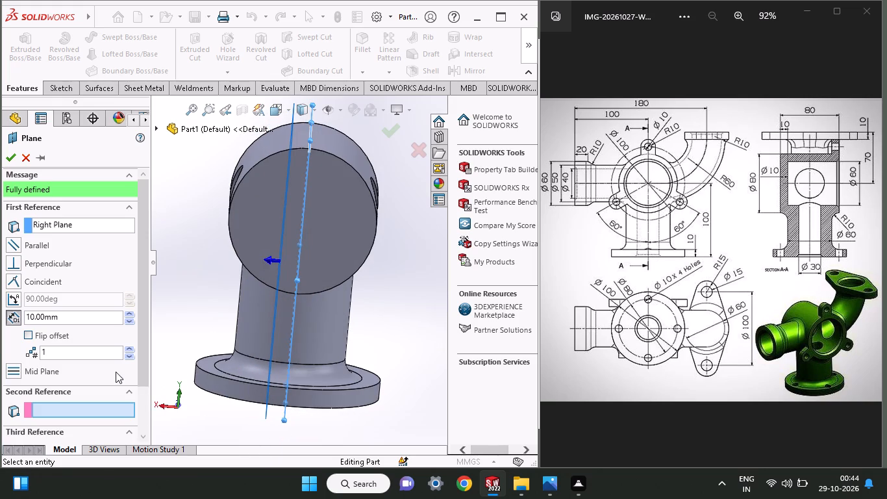
left_click_drag(62, 320, 0, 317)
type("100")
key("Return")
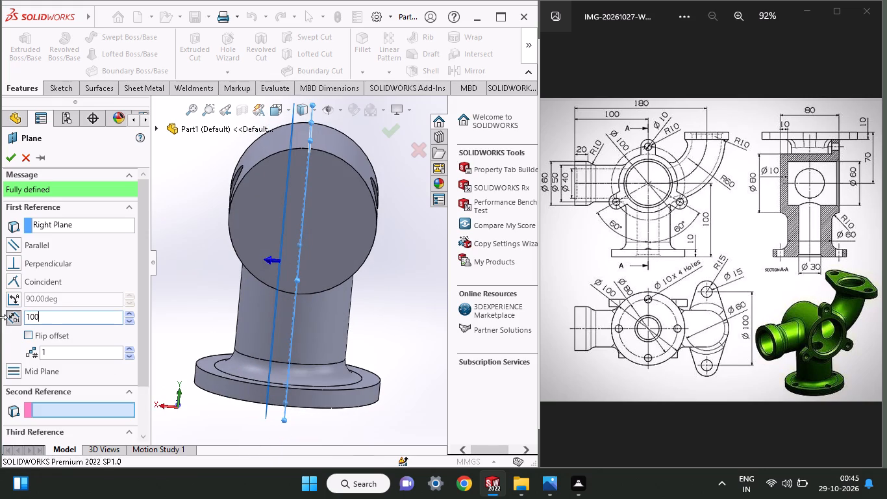
left_click(16, 159)
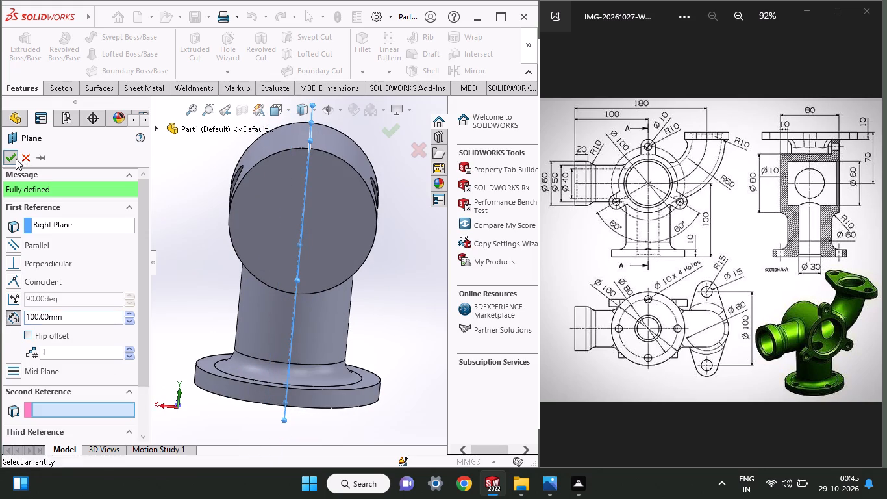
Sketch a circle of about 27 mm radius on the new offset plane, concentric with the side opening in the main cylinder.
middle_click_drag(205, 253, 278, 281)
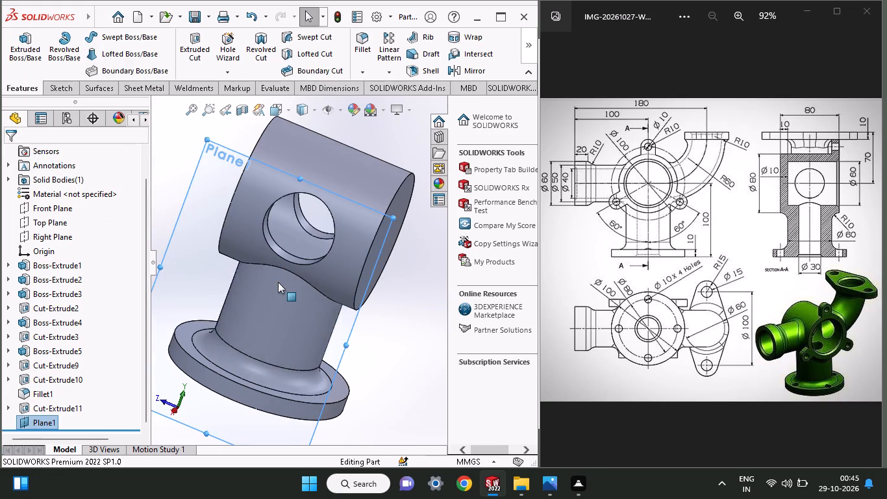
left_click(278, 282)
left_click(403, 352)
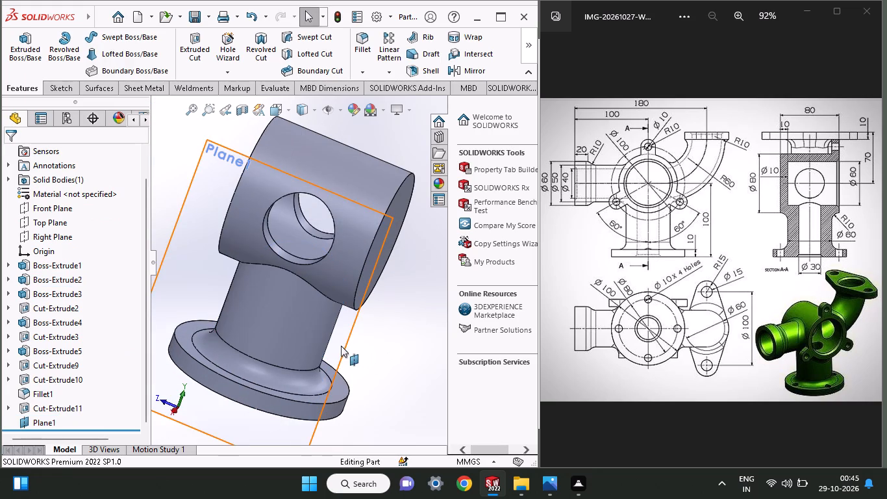
left_click(341, 346)
left_click(396, 311)
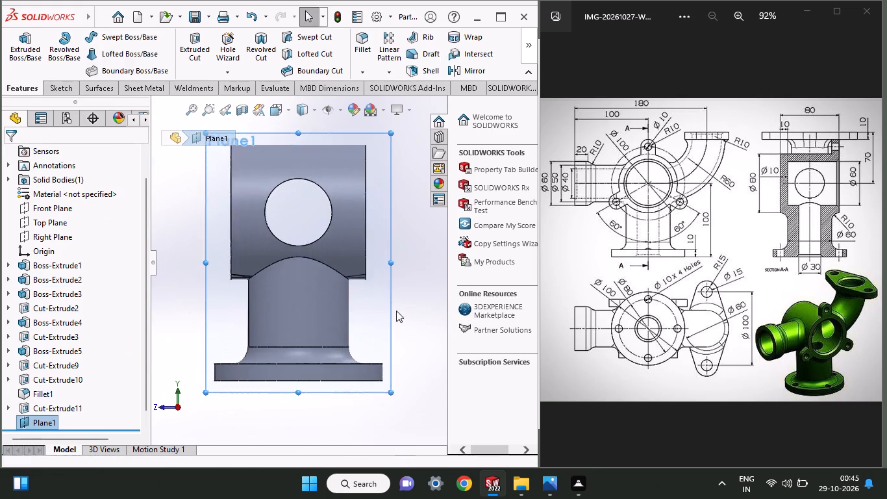
left_click(79, 68)
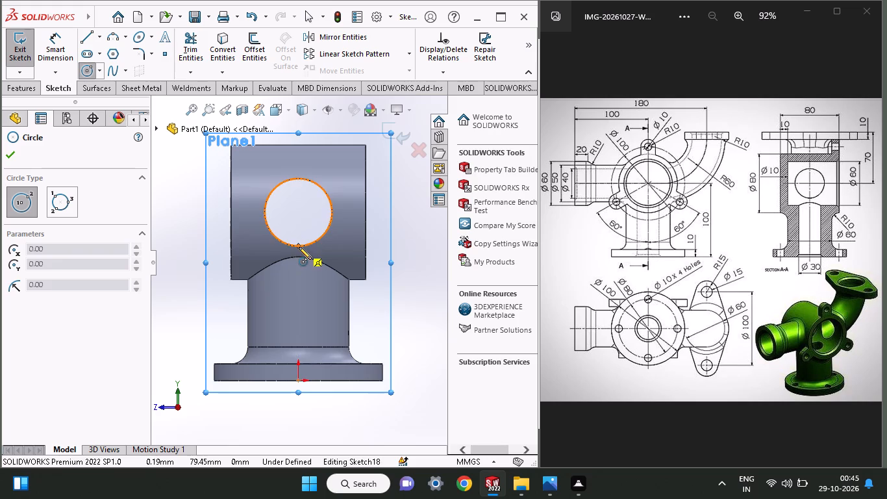
left_click(299, 212)
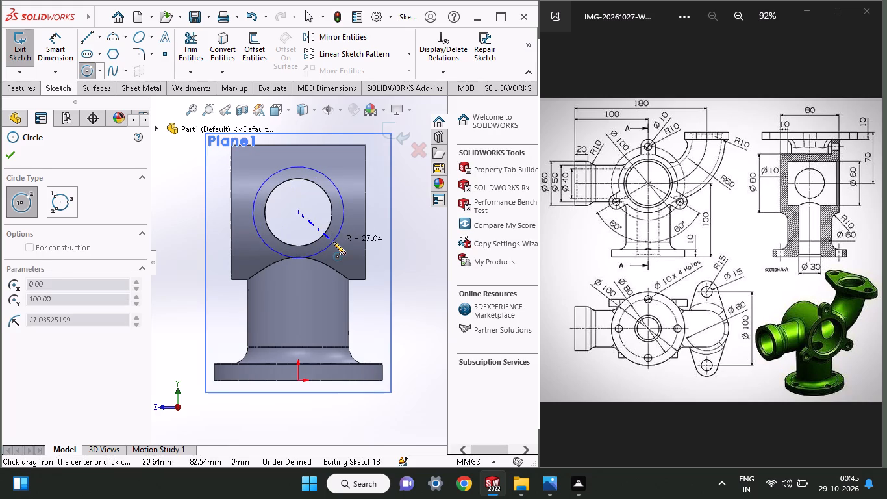
left_click(333, 242)
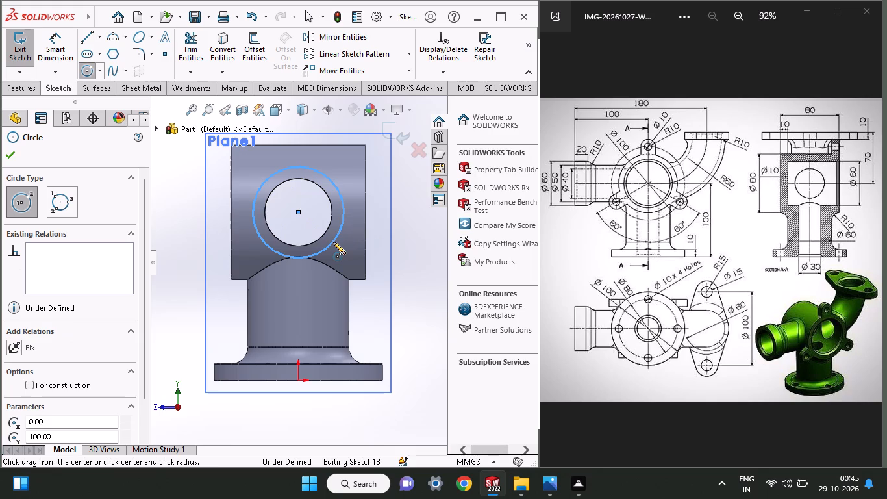
Dimension the circle's diameter as 50 mm.
left_click(40, 42)
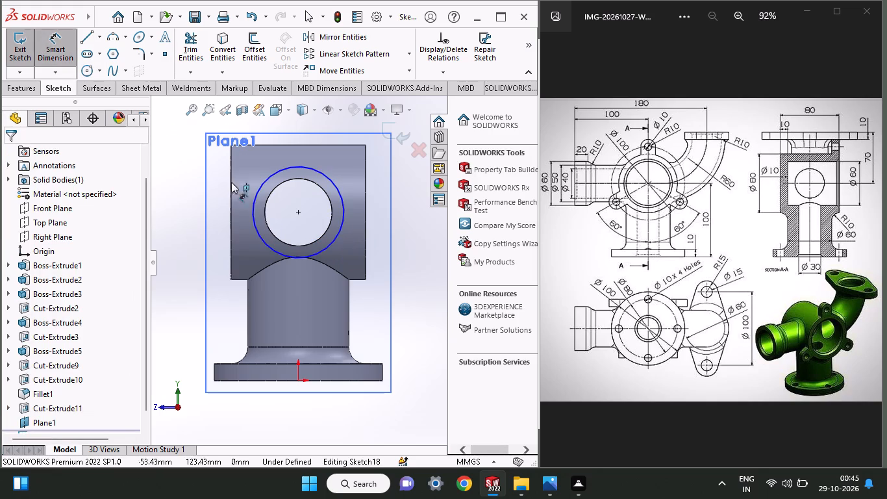
left_click(337, 242)
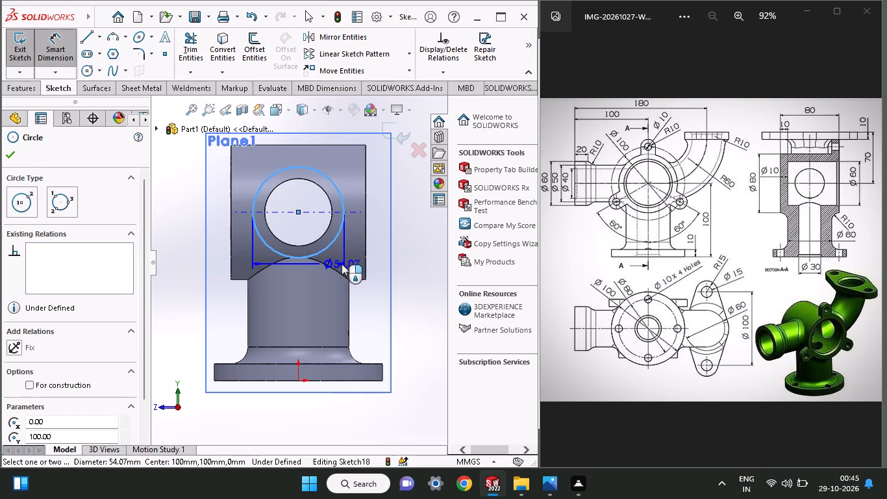
left_click(342, 264)
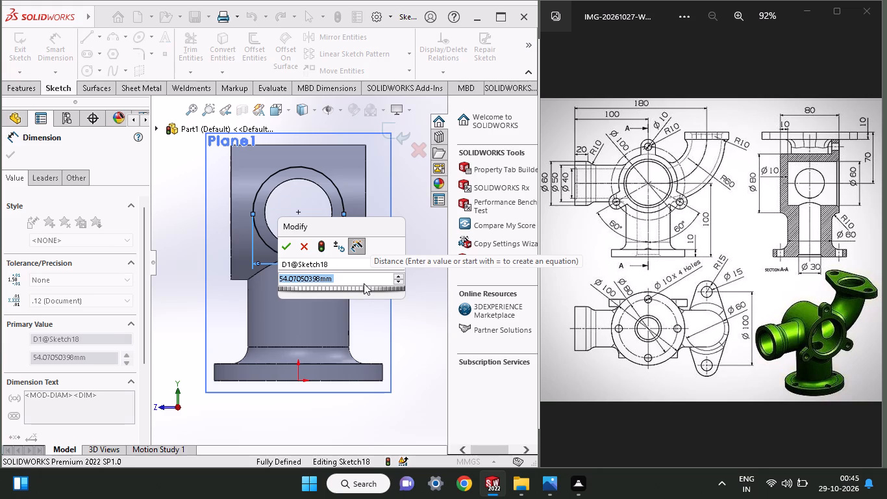
key("5")
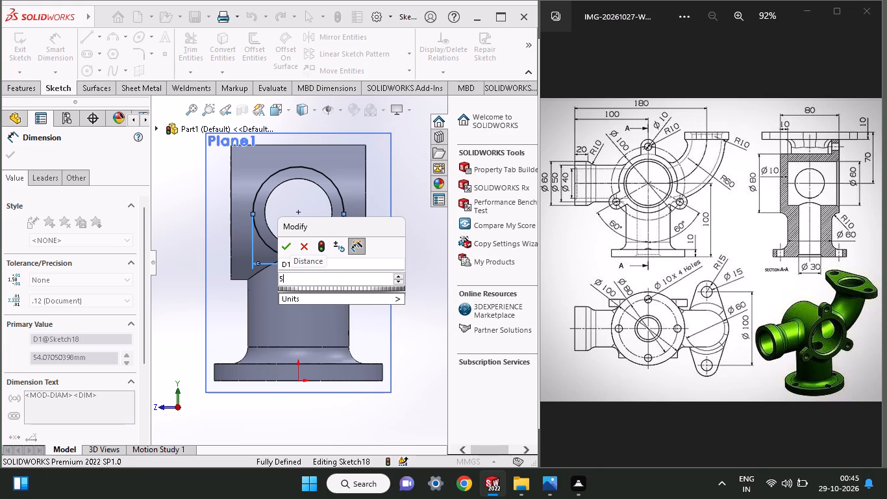
key("0")
key("Return")
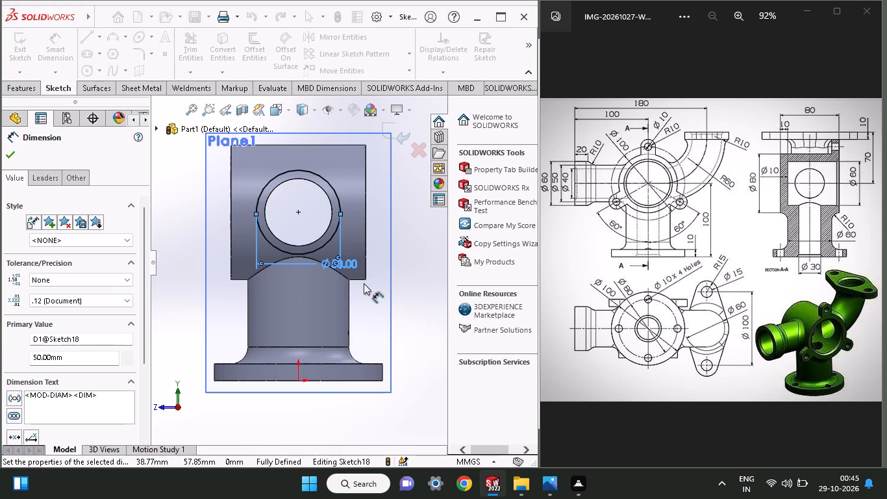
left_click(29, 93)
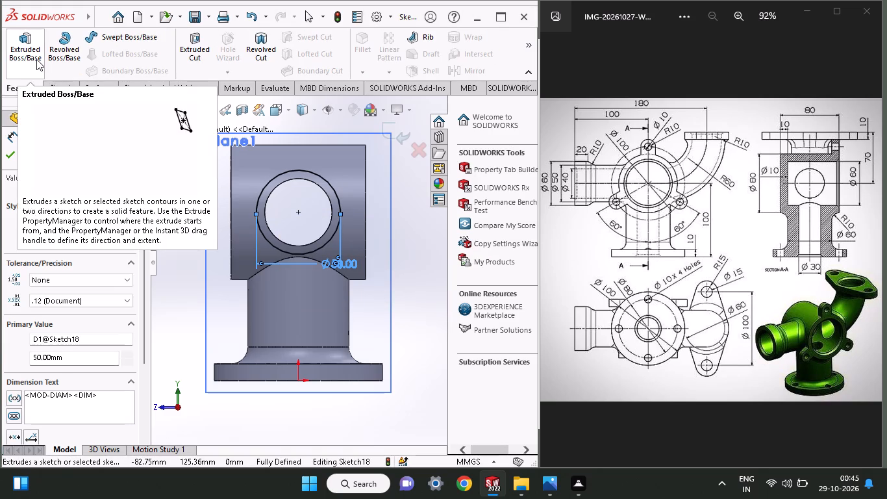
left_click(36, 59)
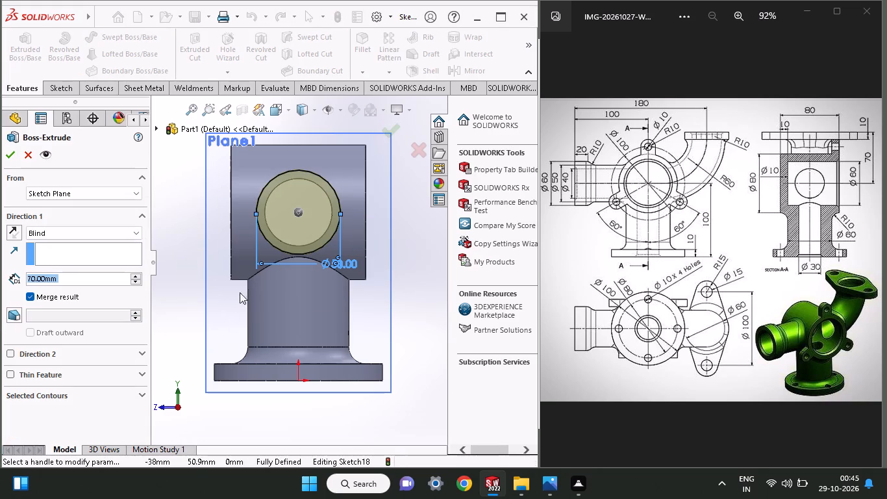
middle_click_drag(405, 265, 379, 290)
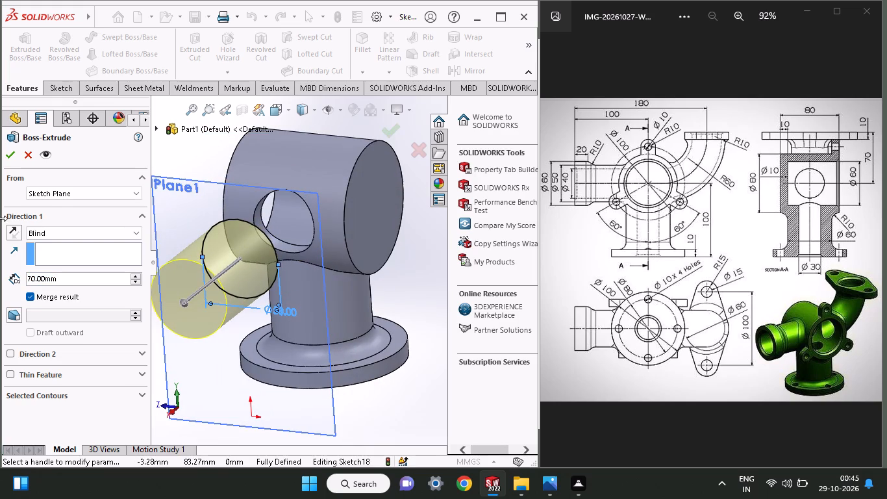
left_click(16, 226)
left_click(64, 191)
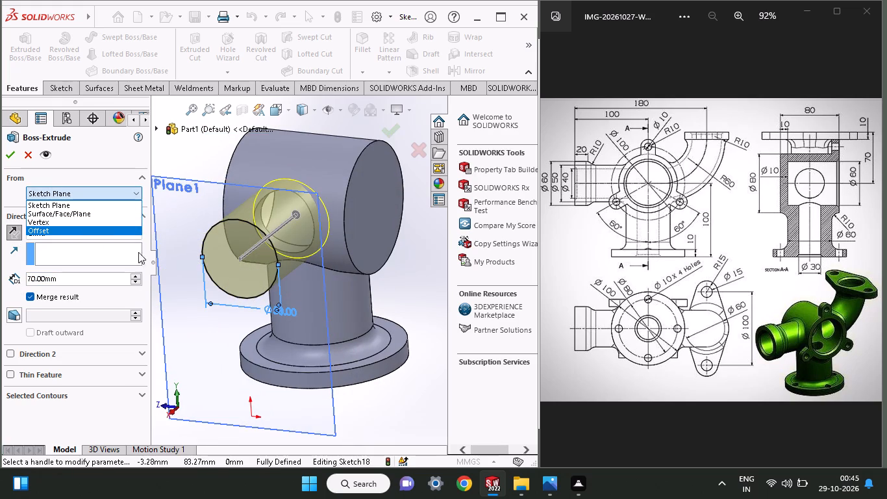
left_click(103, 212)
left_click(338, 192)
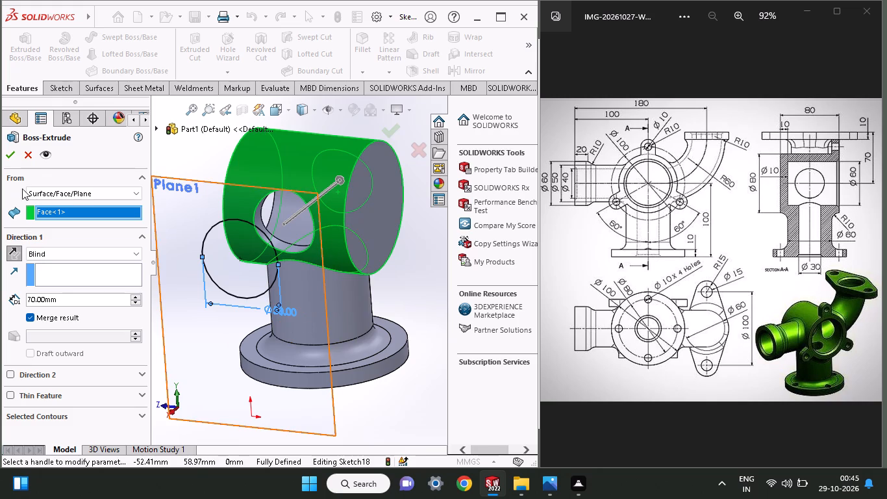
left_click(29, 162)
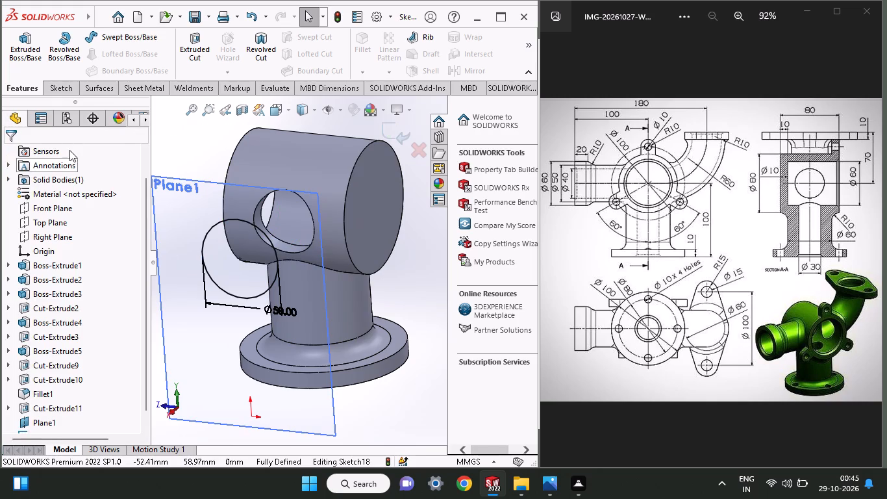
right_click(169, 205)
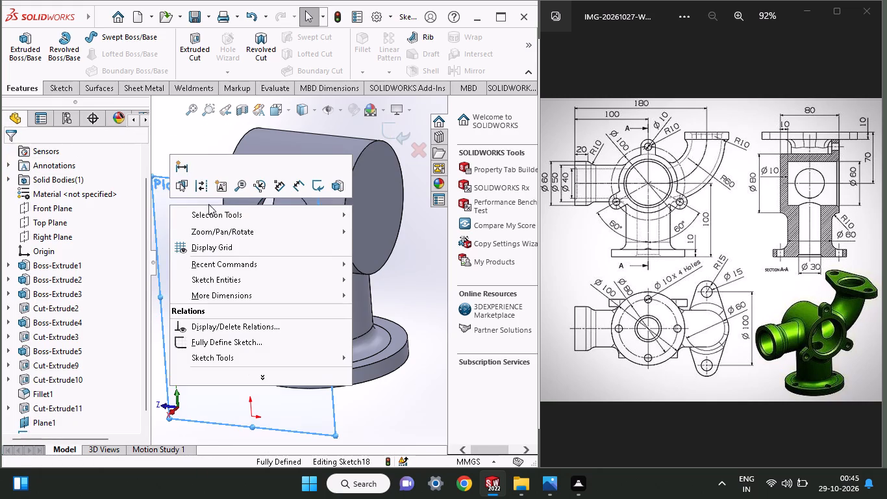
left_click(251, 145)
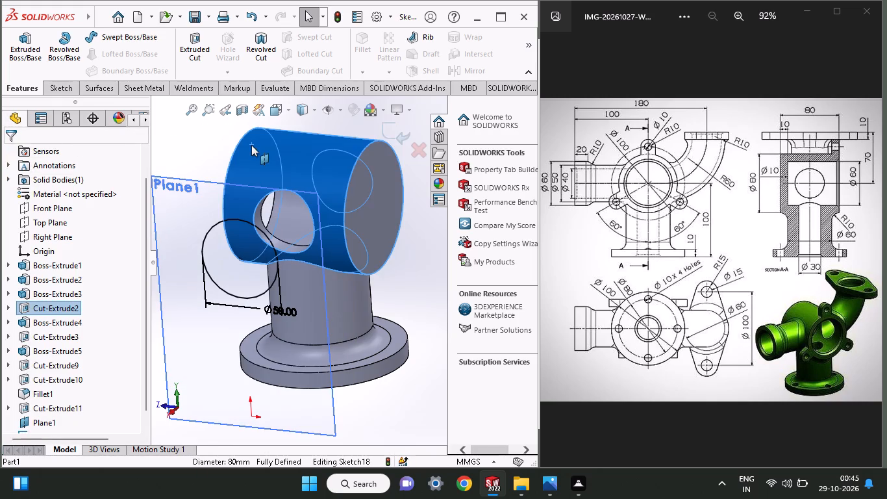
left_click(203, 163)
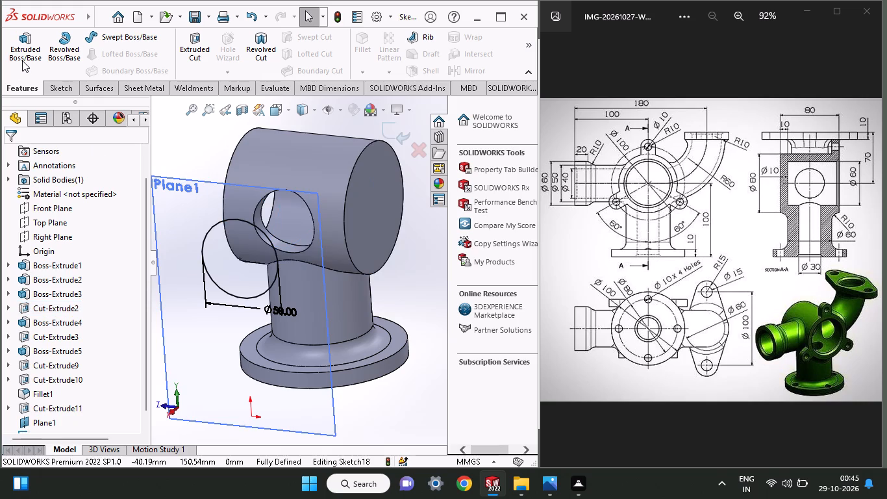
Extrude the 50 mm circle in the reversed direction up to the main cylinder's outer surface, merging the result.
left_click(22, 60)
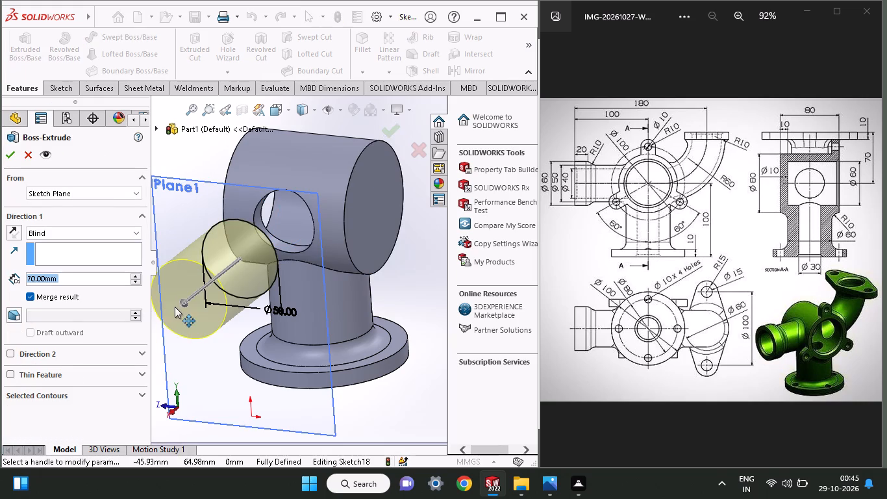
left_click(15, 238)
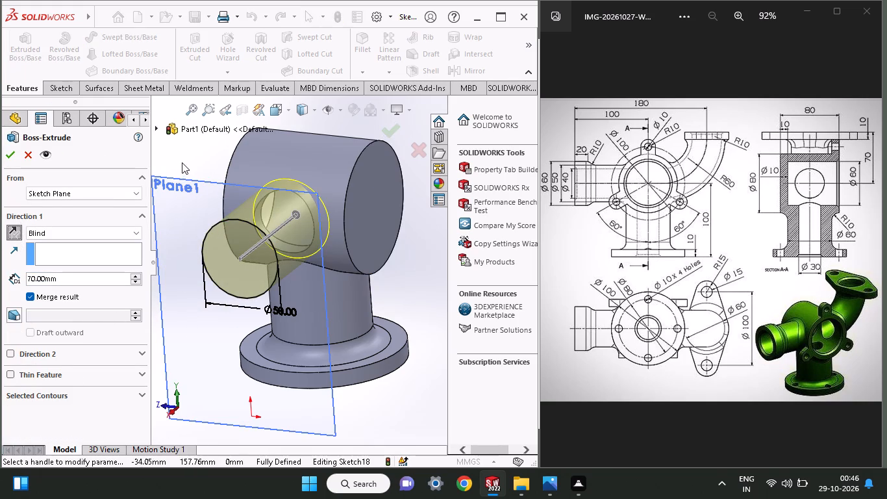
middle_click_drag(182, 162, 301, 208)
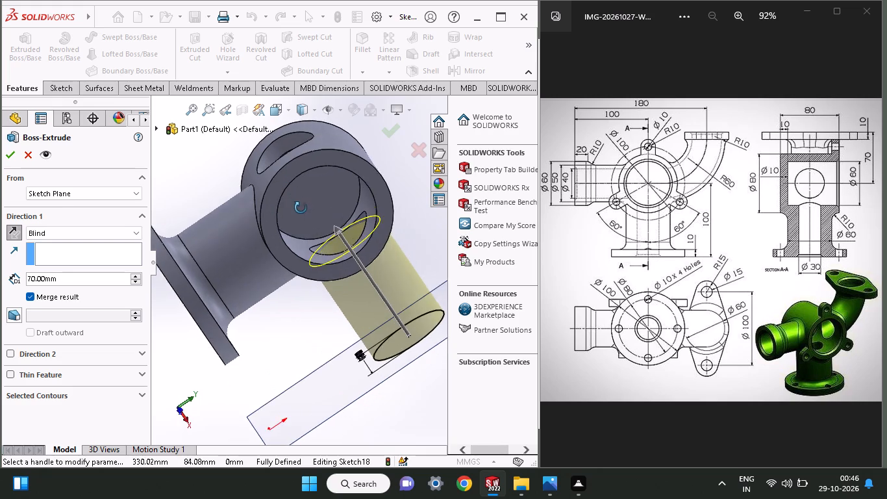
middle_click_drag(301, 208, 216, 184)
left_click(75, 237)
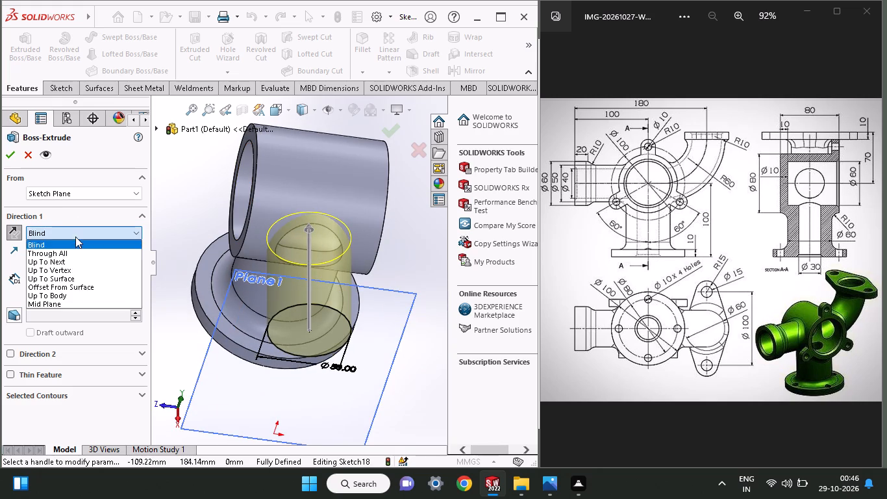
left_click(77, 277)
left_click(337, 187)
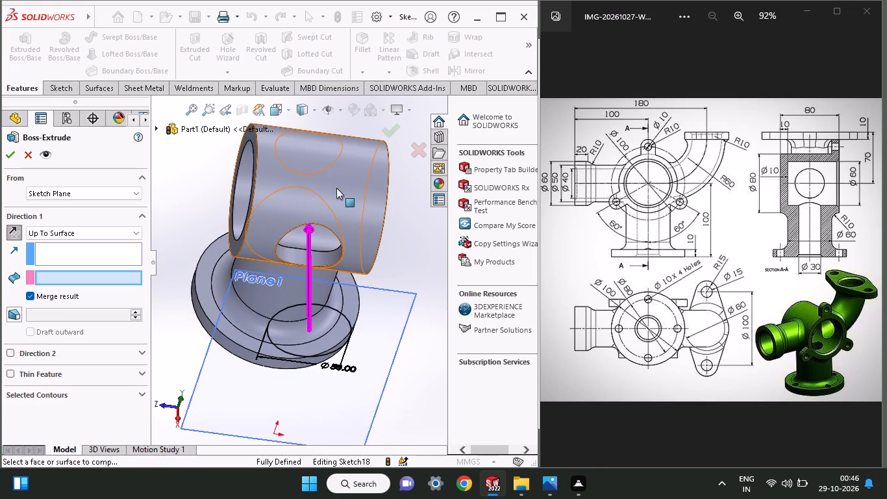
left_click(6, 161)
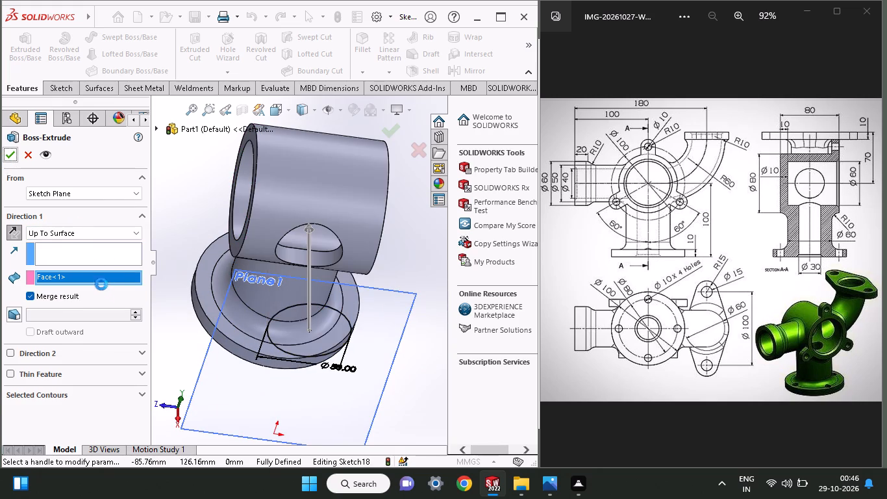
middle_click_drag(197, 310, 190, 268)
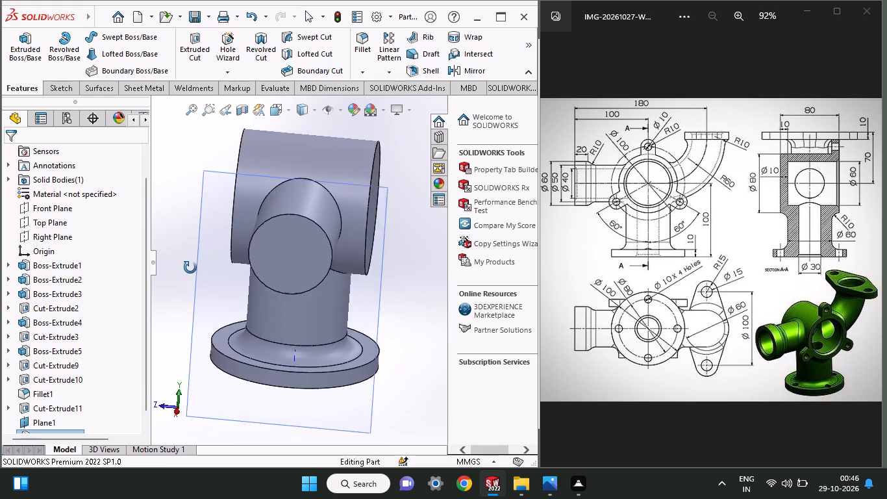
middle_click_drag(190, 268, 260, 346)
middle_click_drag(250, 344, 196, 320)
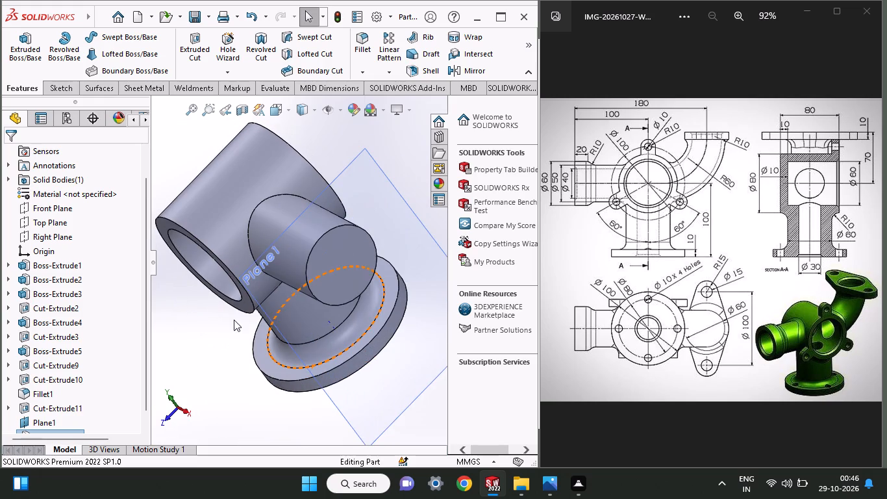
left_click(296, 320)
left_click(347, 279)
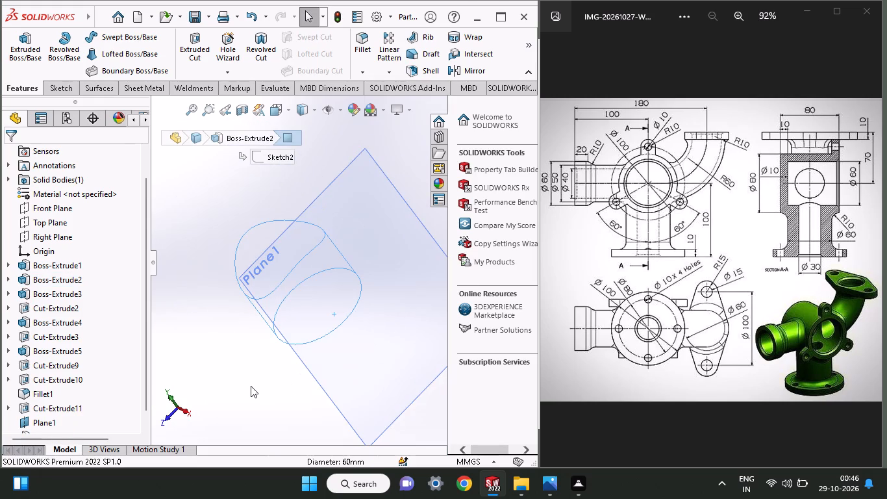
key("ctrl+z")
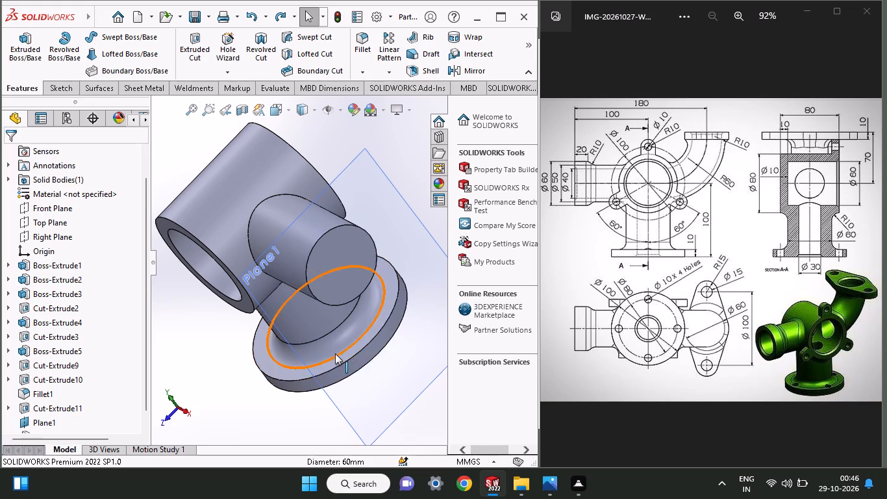
Hide the offset reference plane in front of the side boss.
right_click(363, 393)
left_click(414, 275)
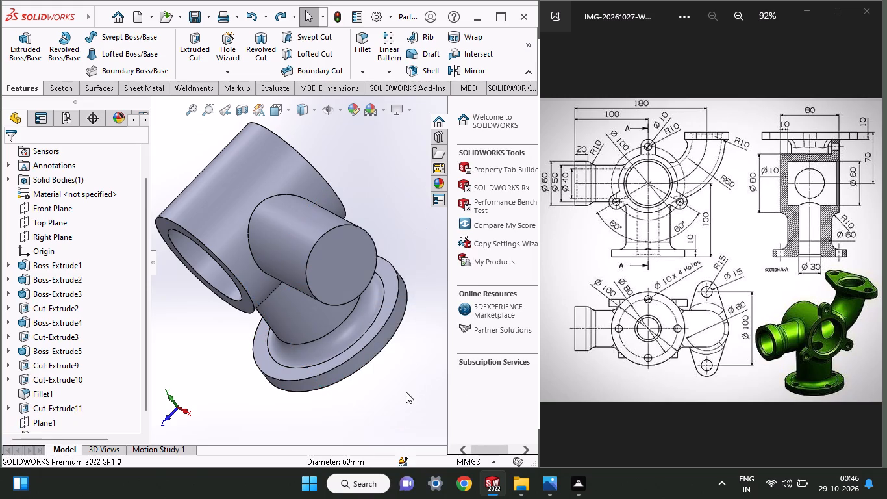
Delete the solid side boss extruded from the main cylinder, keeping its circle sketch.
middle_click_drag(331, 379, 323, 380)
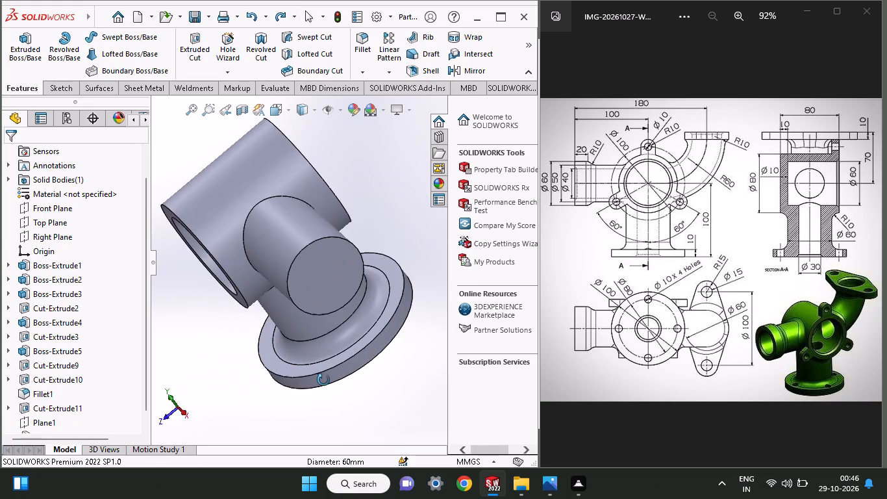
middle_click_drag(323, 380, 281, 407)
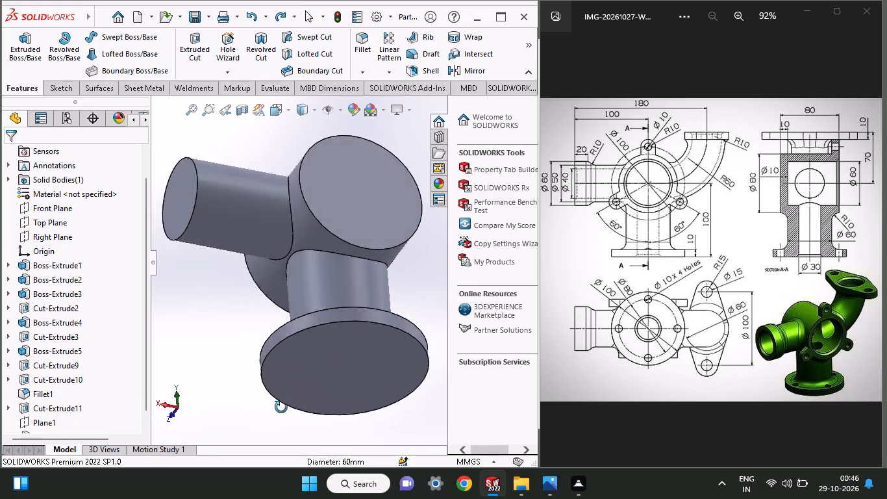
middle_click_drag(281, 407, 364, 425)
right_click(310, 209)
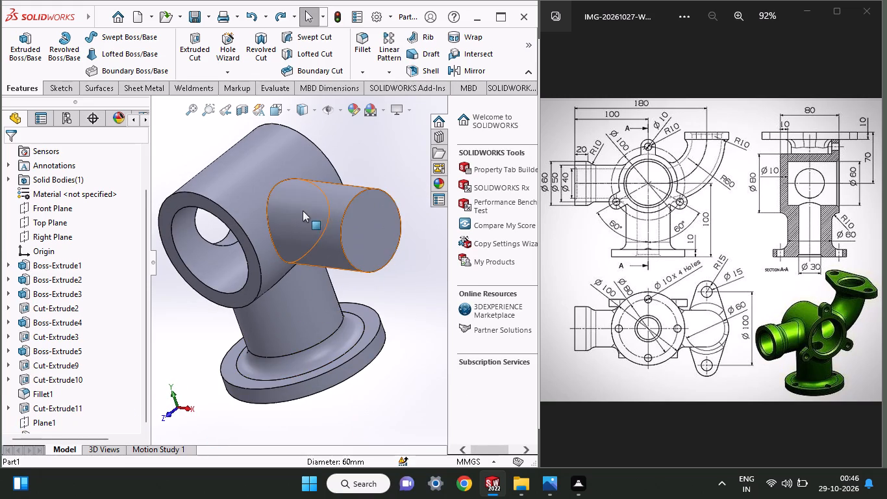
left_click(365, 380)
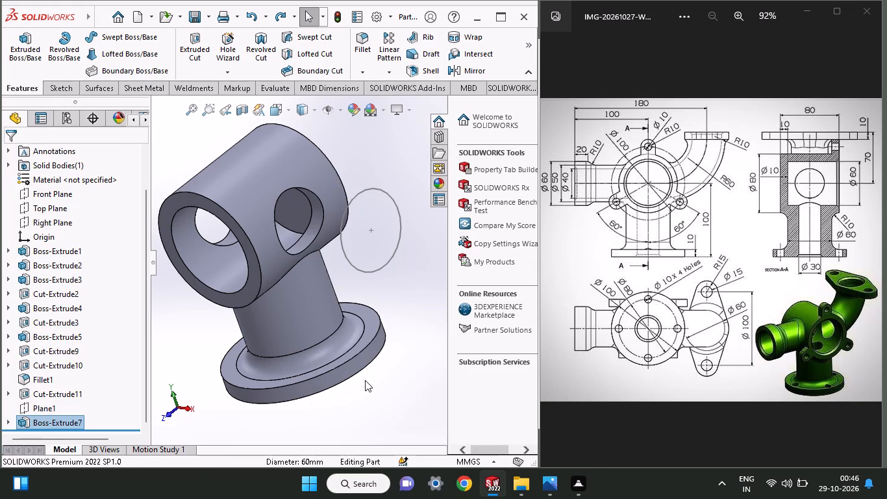
Delete the leftover circle sketch beside the main cylinder.
right_click(363, 270)
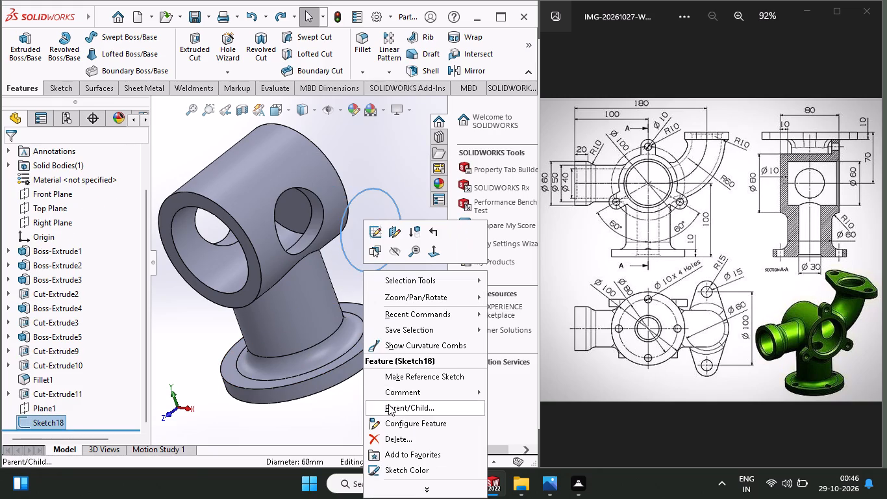
left_click(377, 441)
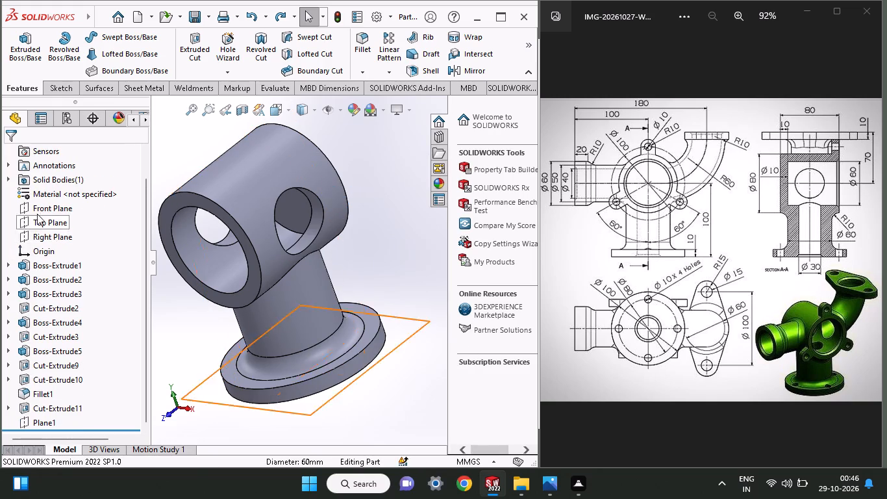
Create a reference plane offset 100 mm from the Right Plane, with the offset flipped to the opposite side.
left_click(45, 238)
middle_click_drag(182, 309, 232, 305)
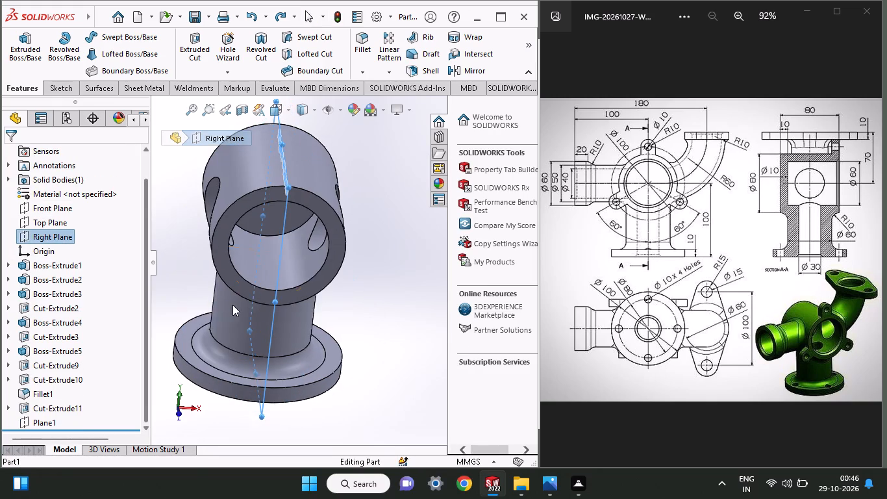
left_click(526, 42)
left_click(496, 107)
left_click(491, 120)
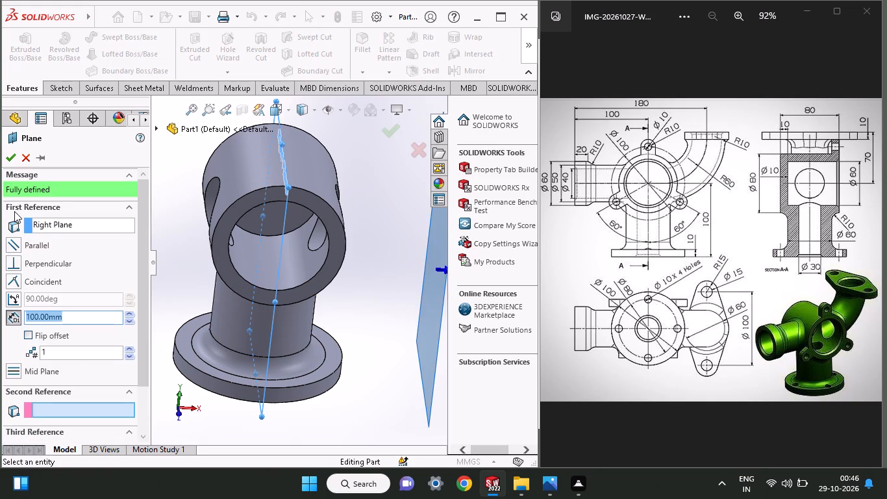
left_click(32, 331)
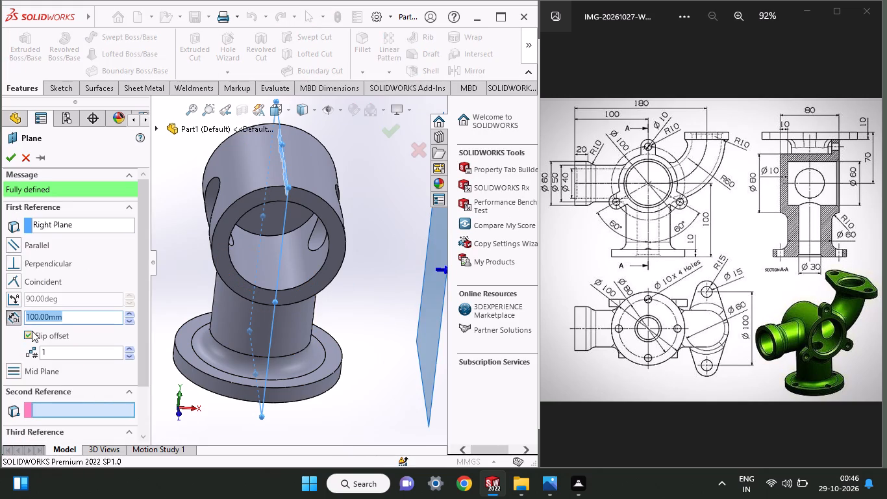
left_click(6, 167)
left_click(10, 155)
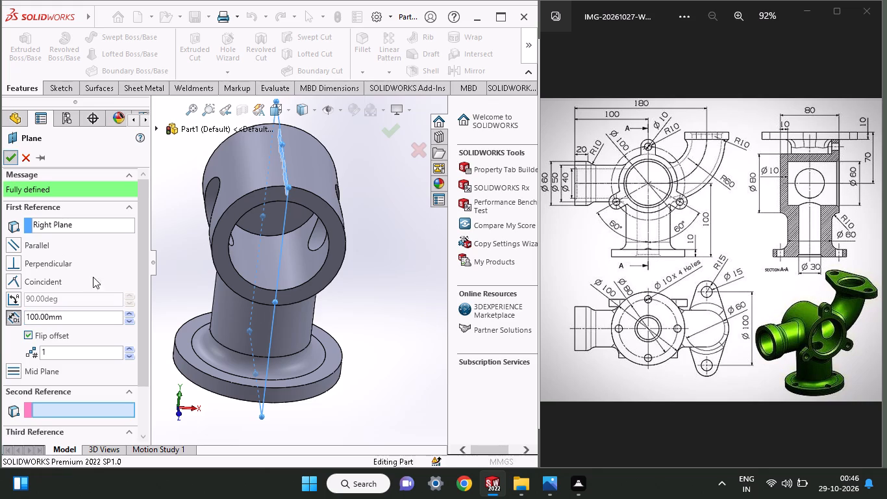
Sketch a circle on the new offset plane, centred on the main cylinder's side opening and matching its edge.
middle_click_drag(190, 264, 277, 308)
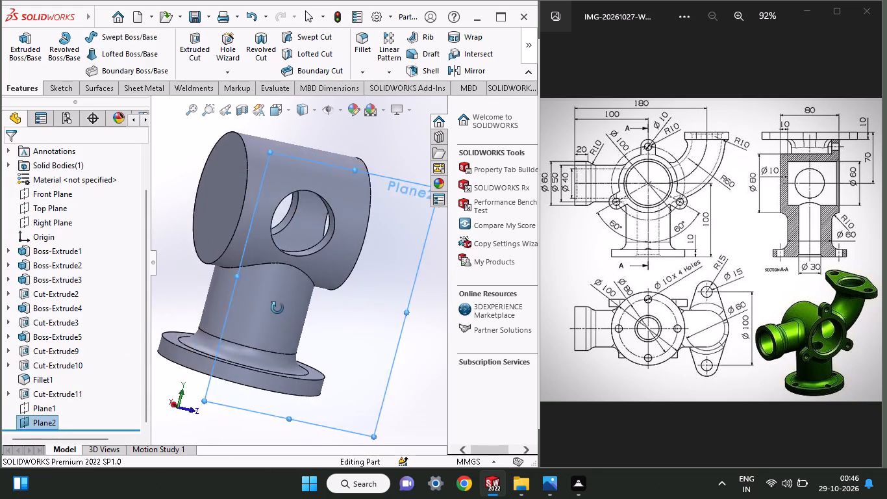
middle_click_drag(277, 308, 262, 313)
left_click(334, 314)
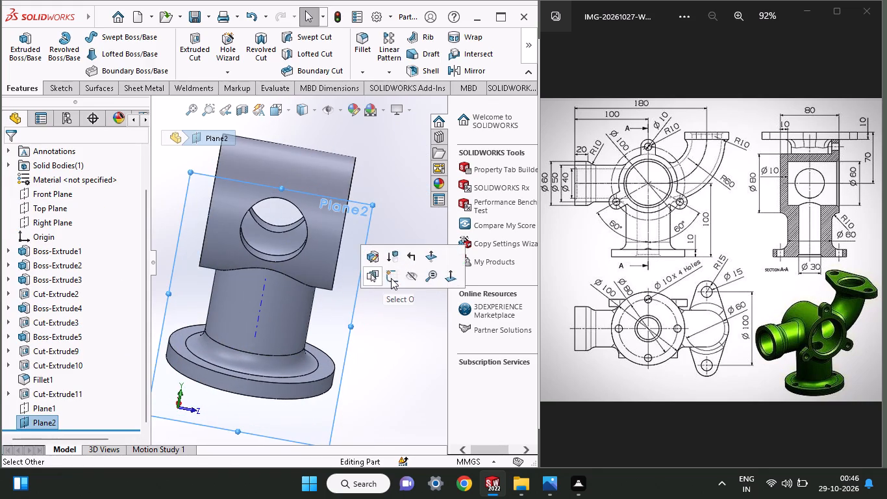
left_click(392, 278)
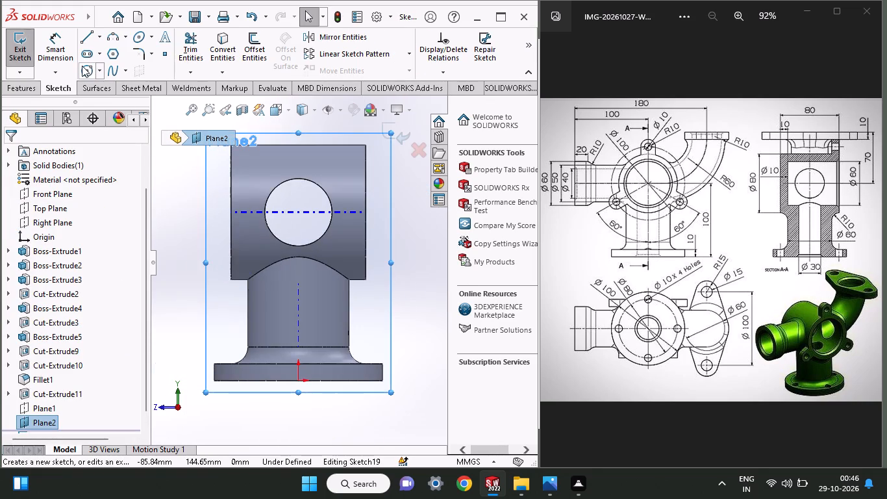
left_click(88, 71)
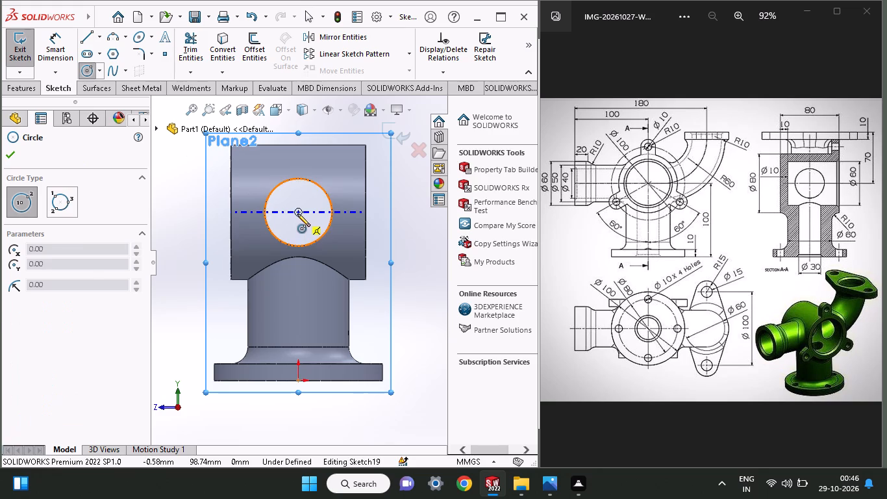
left_click(297, 214)
left_click(321, 240)
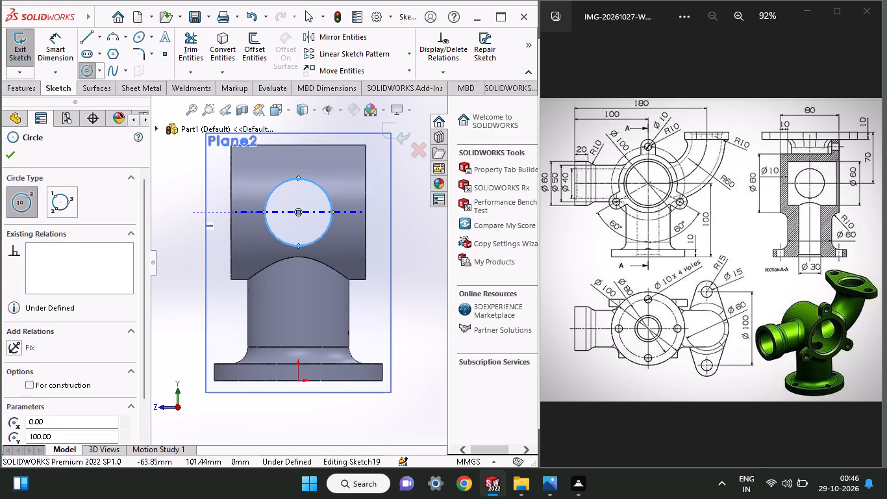
Extrude the circle from the offset plane up to the main cylinder's outer face, with the result merged.
left_click(16, 83)
left_click(25, 51)
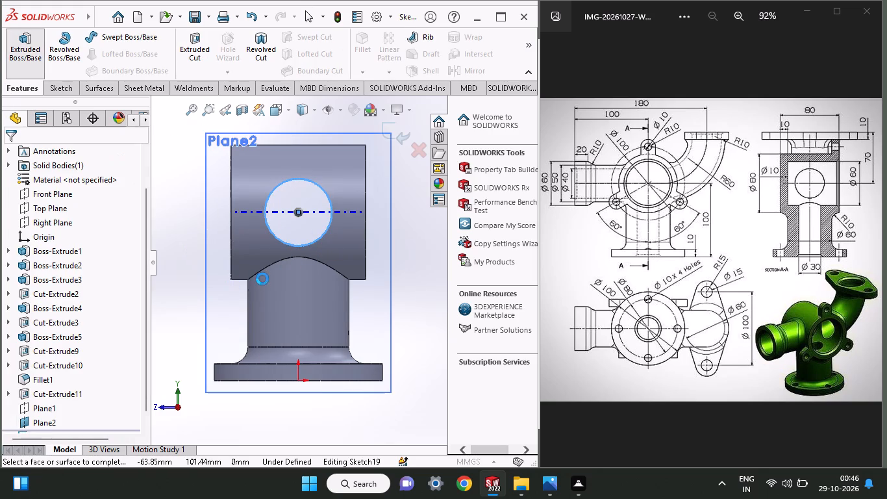
middle_click_drag(262, 279, 383, 343)
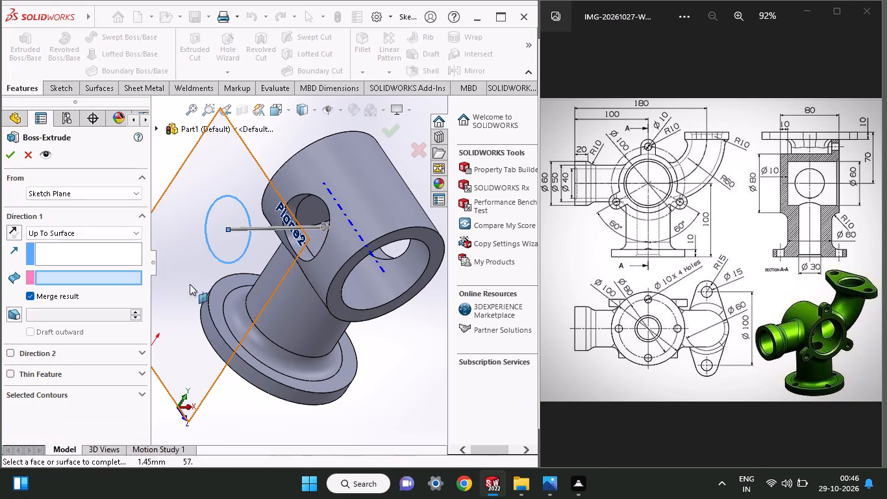
left_click(366, 216)
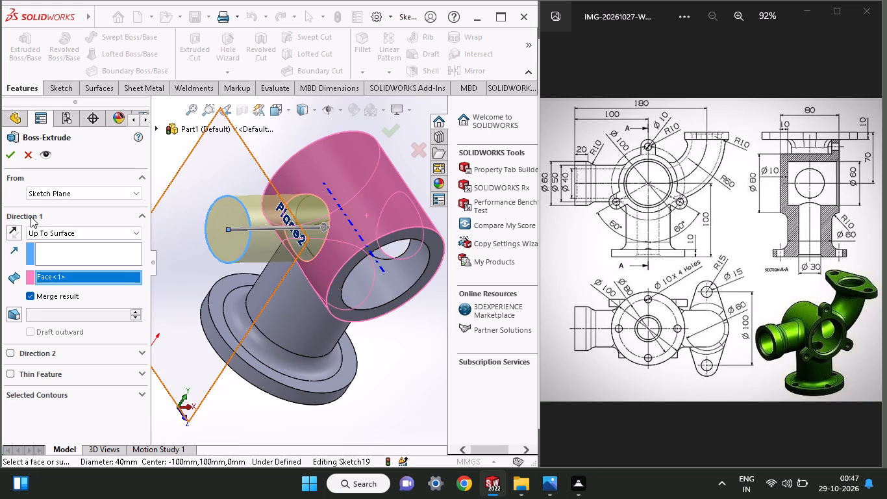
left_click(8, 160)
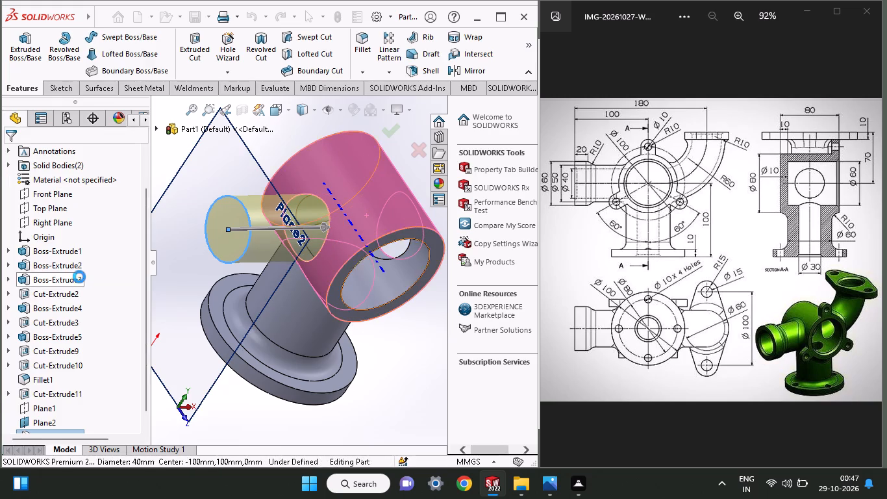
On the Front Plane, sketch a three-point arc from the main cylinder's centre, rising outward on the side opposite the new side pipe.
middle_click_drag(312, 353, 223, 347)
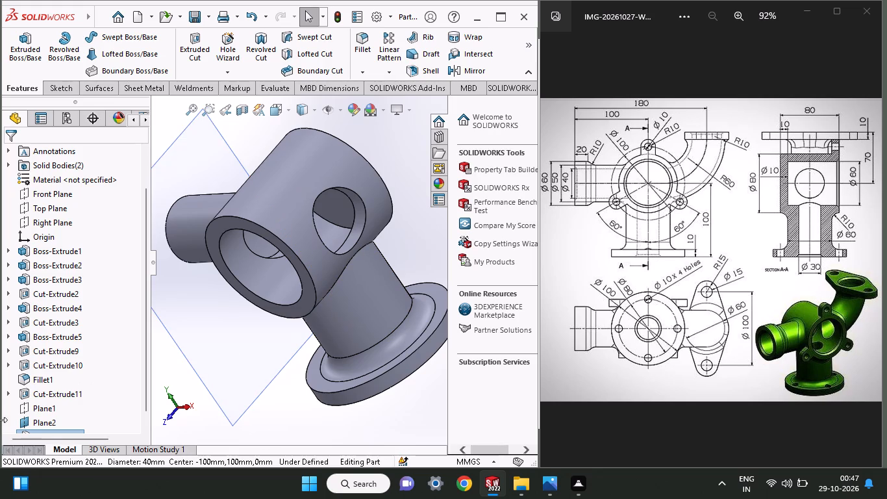
middle_click_drag(322, 275, 338, 239)
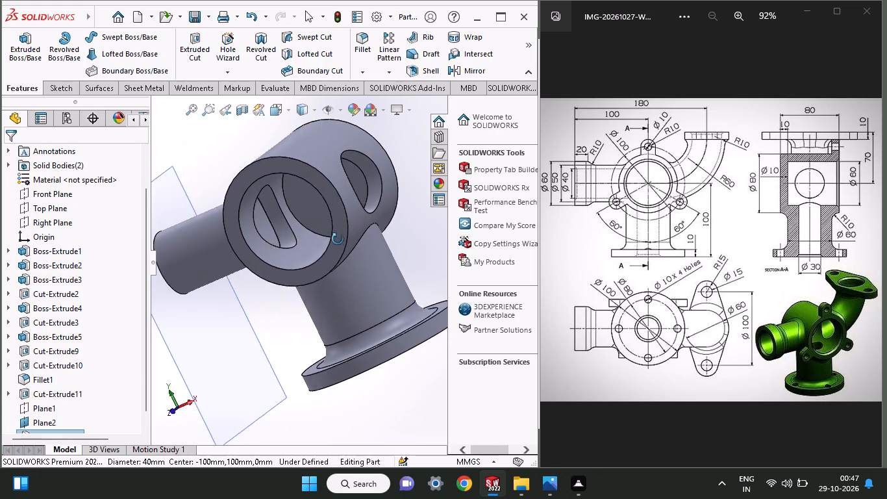
middle_click_drag(338, 239, 362, 259)
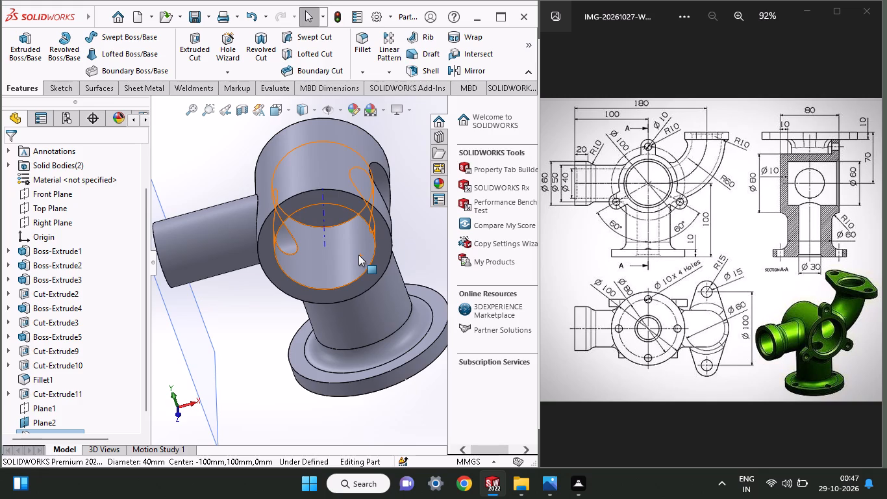
left_click(39, 196)
left_click(51, 180)
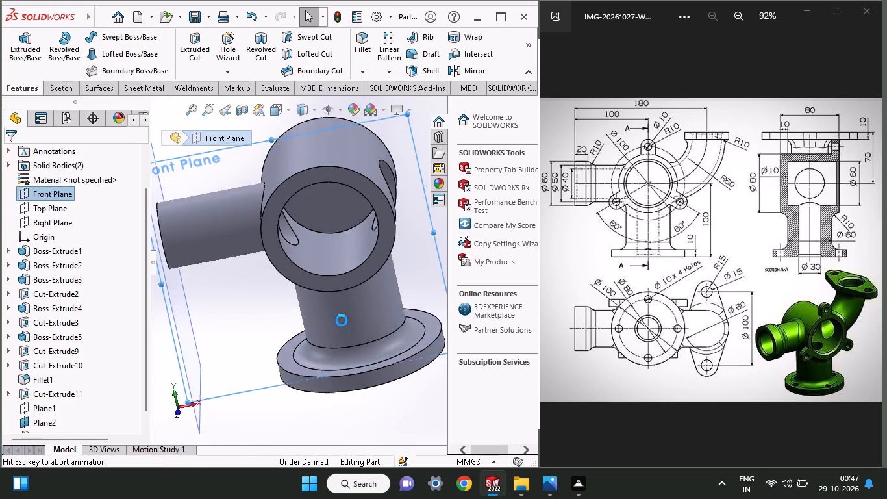
scroll(379, 337, "up", 3, "ctrl")
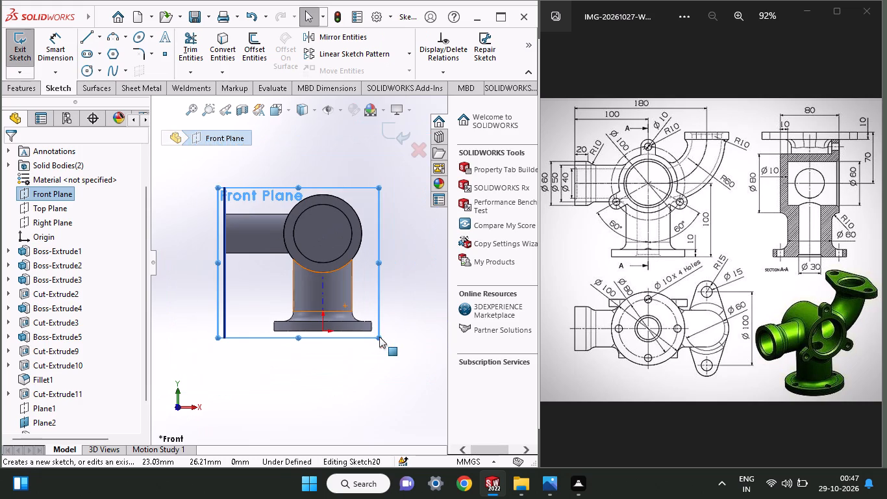
scroll(382, 256, "down", 3, "ctrl")
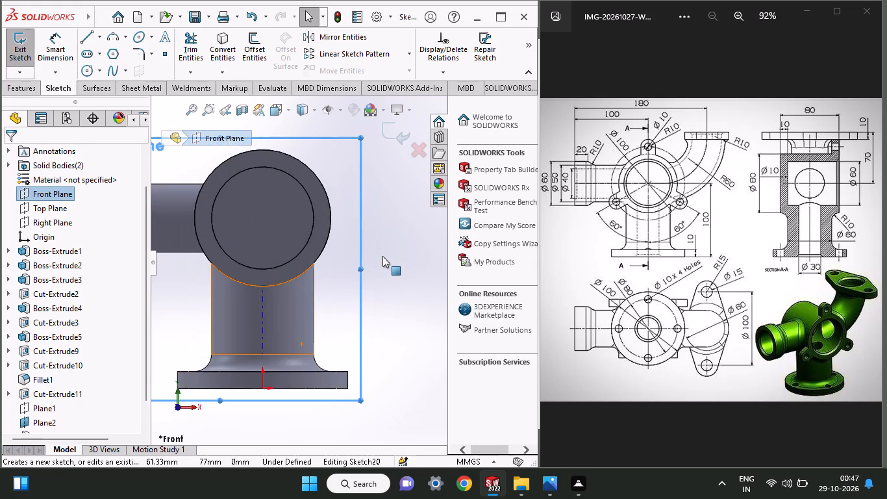
left_click(114, 37)
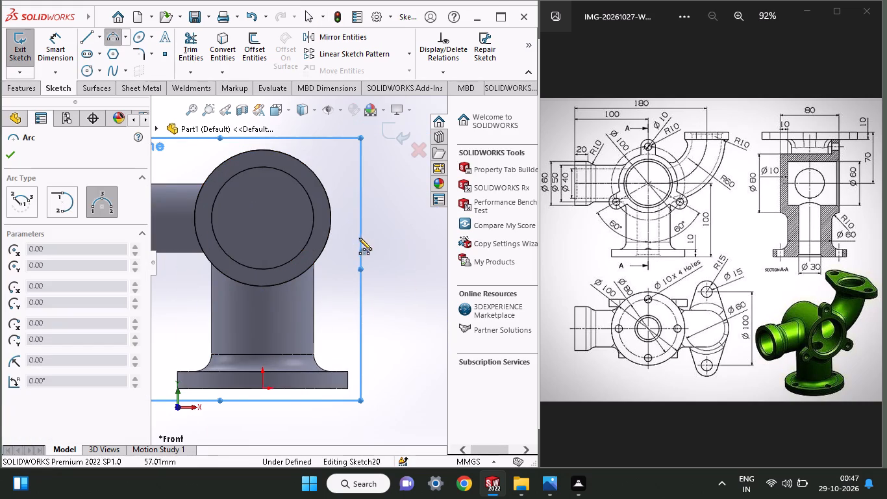
left_click(264, 215)
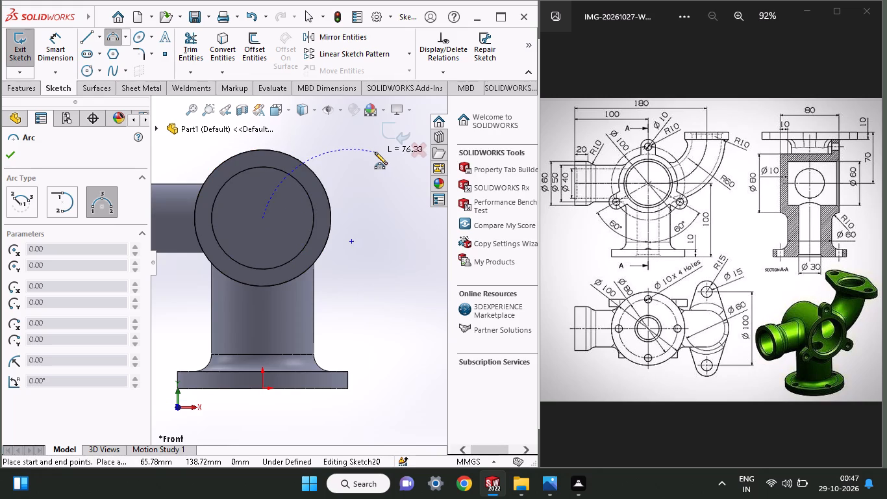
left_click(391, 158)
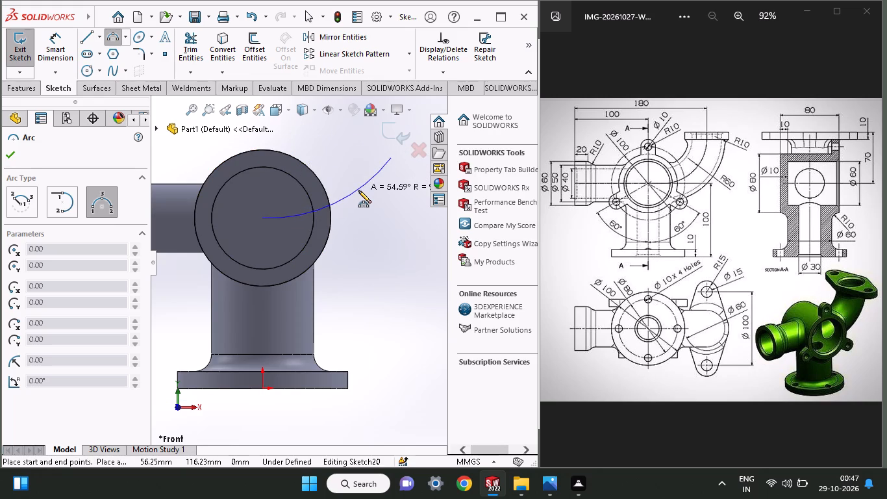
left_click(380, 199)
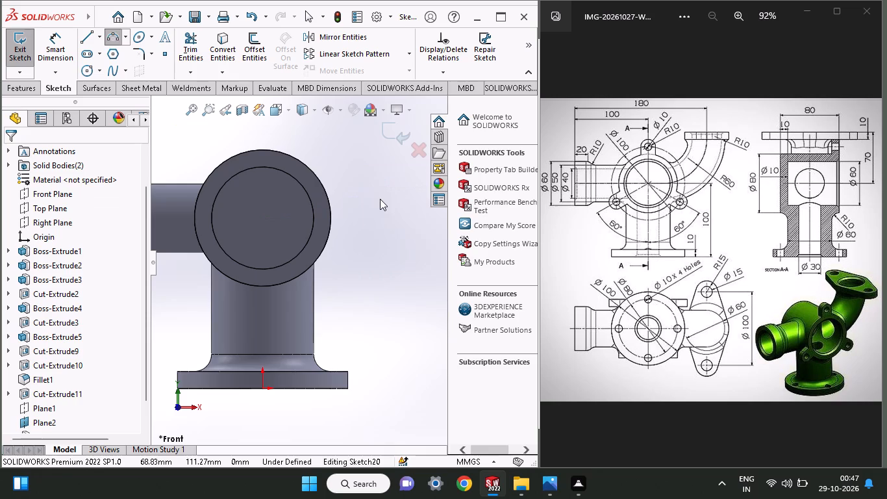
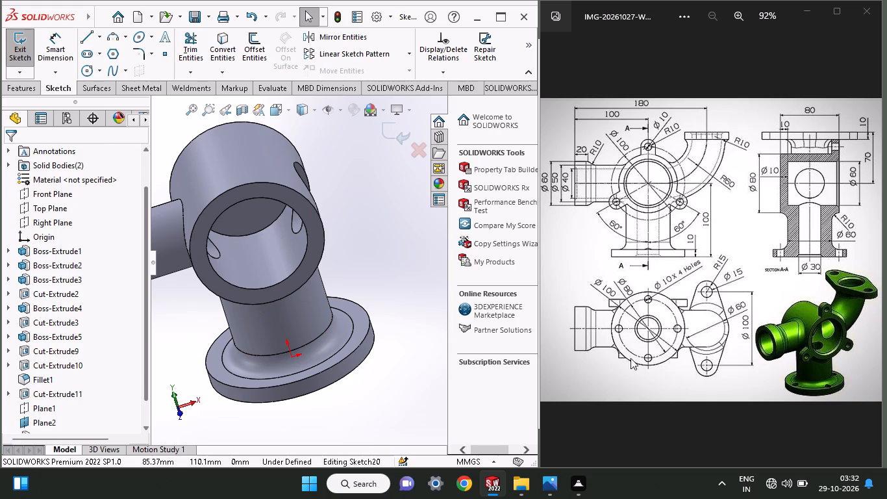
In a new Front Plane sketch, draw a horizontal line about 92 mm from the large cylinder's centre, continuing about 126 mm vertically upward.
left_click(37, 218)
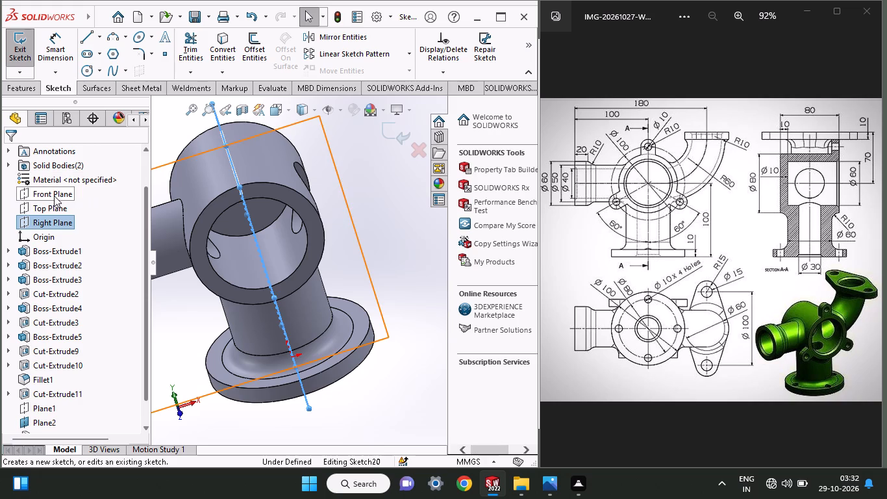
left_click(54, 196)
left_click(68, 180)
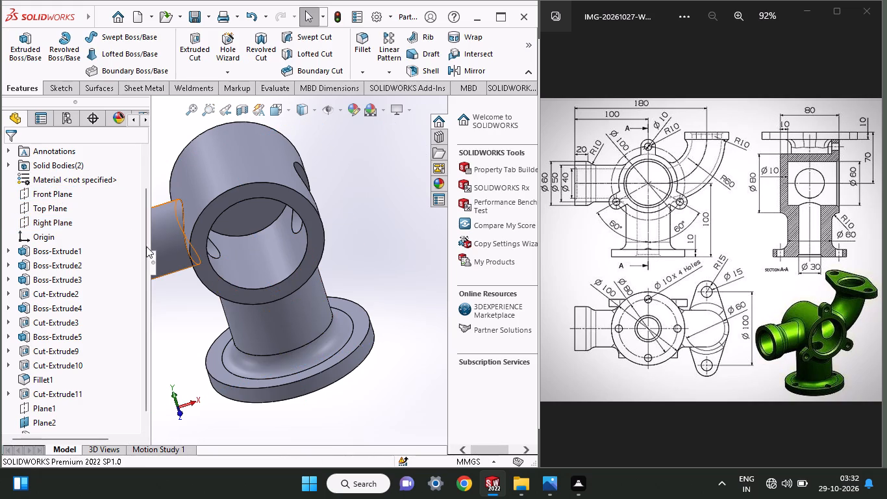
left_click(47, 193)
left_click(60, 170)
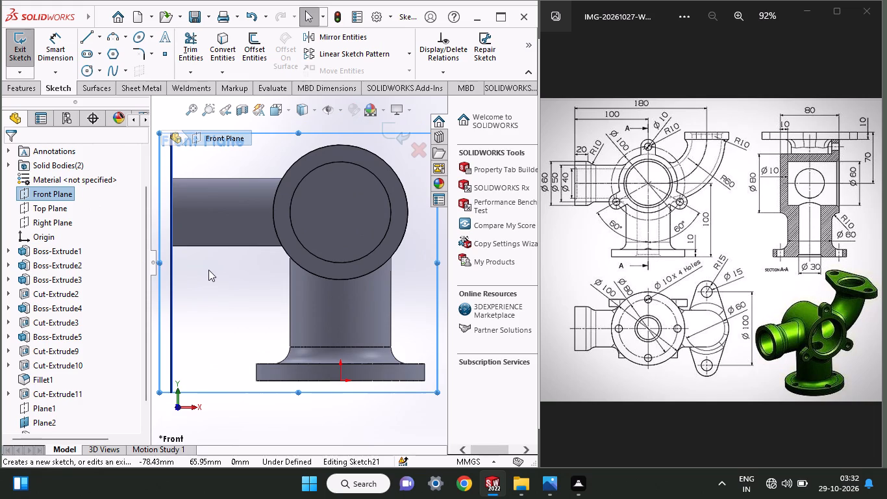
scroll(208, 270, "up", 6, "ctrl")
scroll(314, 230, "down", 1, "ctrl")
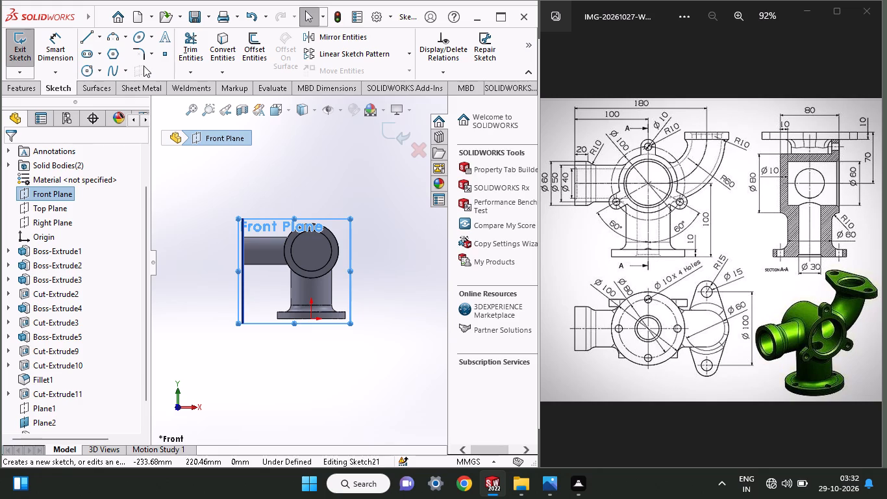
left_click(81, 42)
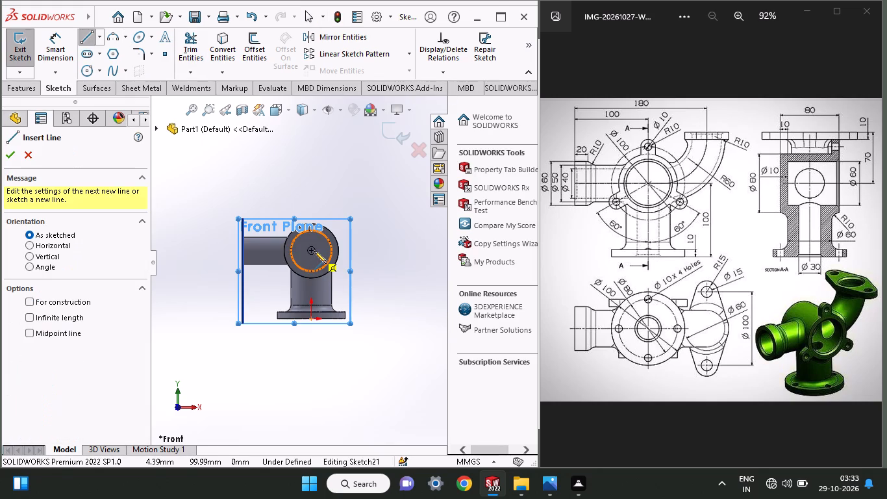
left_click(314, 251)
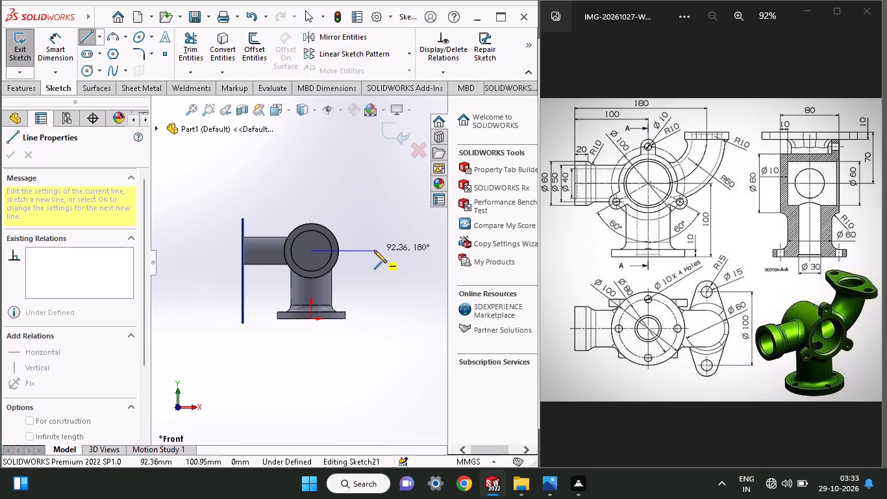
left_click(374, 250)
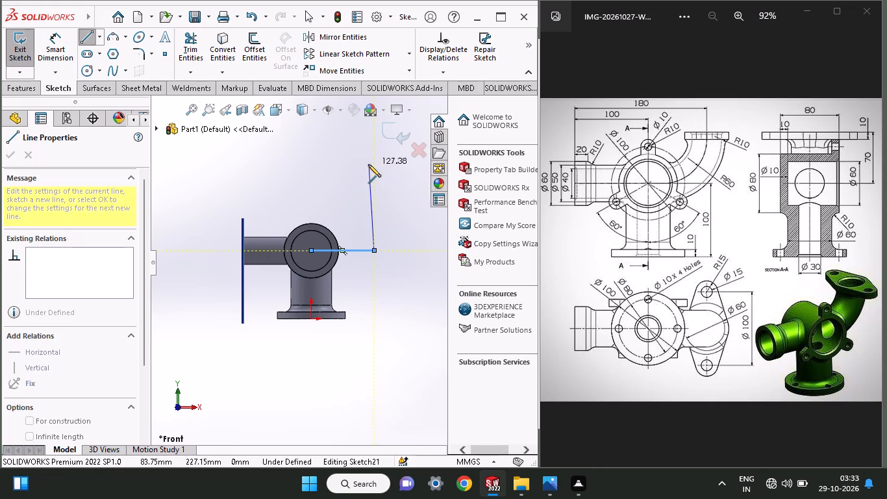
left_click(372, 165)
right_click(313, 194)
left_click(325, 201)
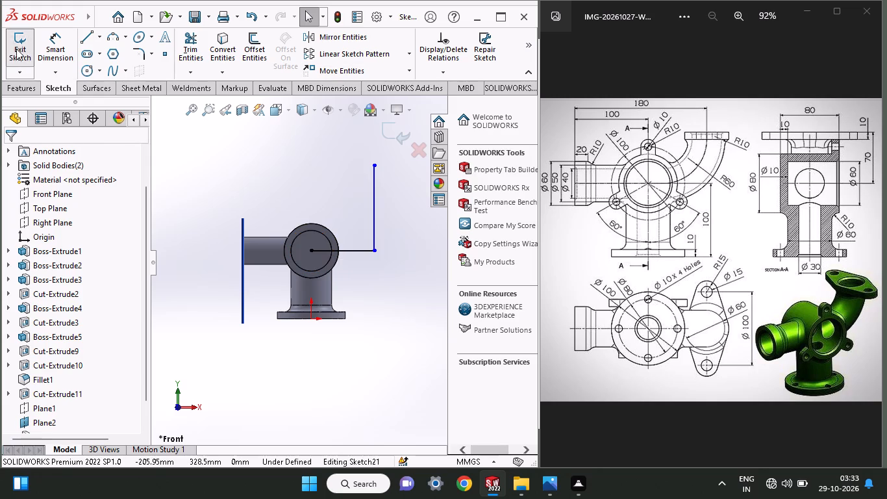
Dimension the path sketch's vertical line to 70 mm and its horizontal line to 80 mm.
left_click(48, 51)
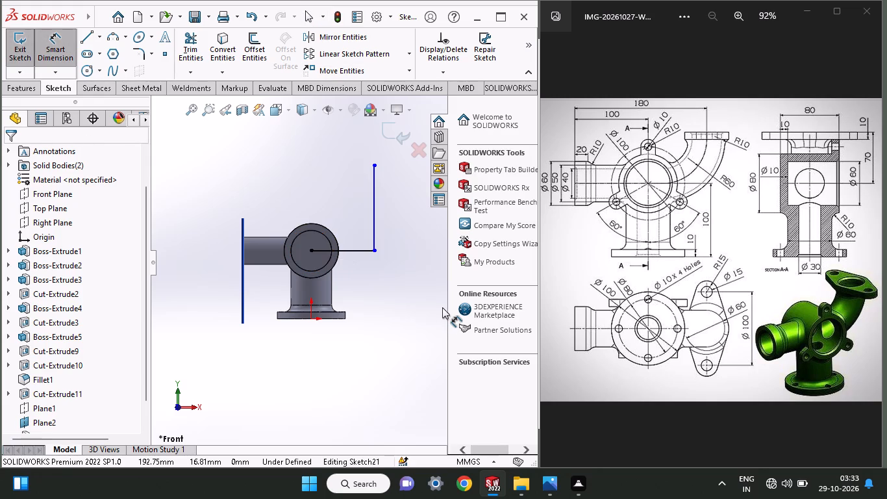
left_click(373, 220)
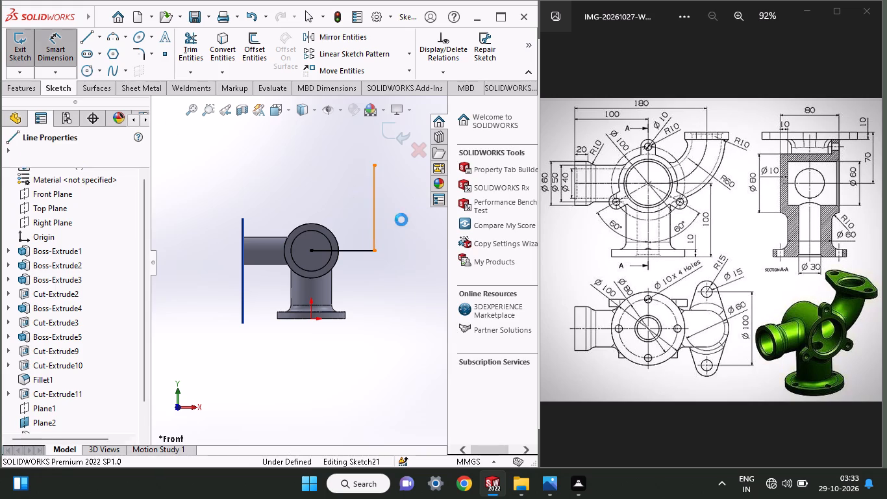
left_click(405, 216)
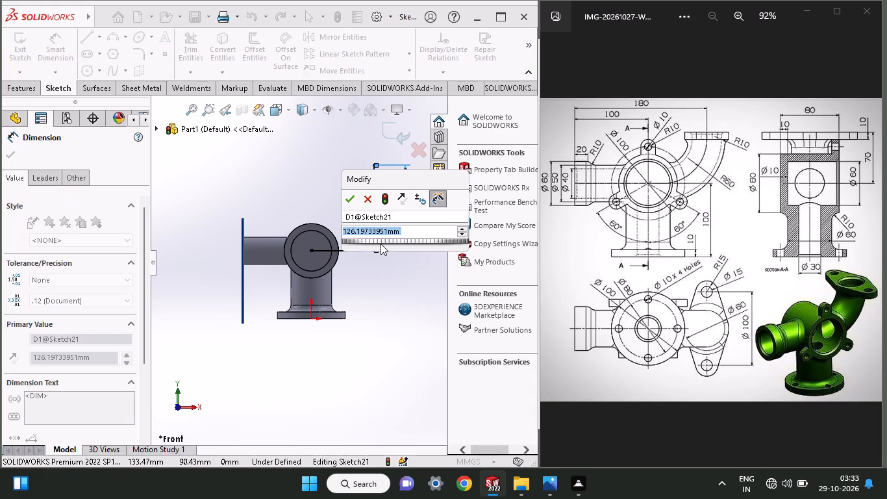
type("70")
key("Return")
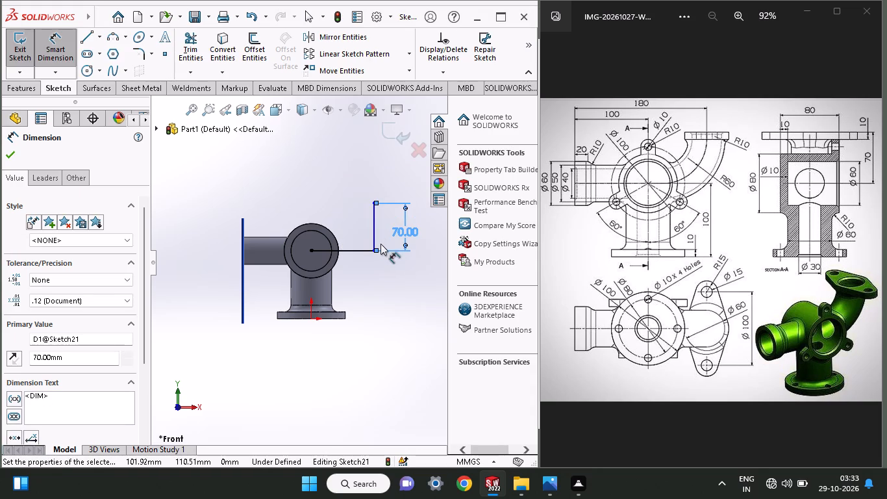
left_click(355, 250)
left_click(358, 277)
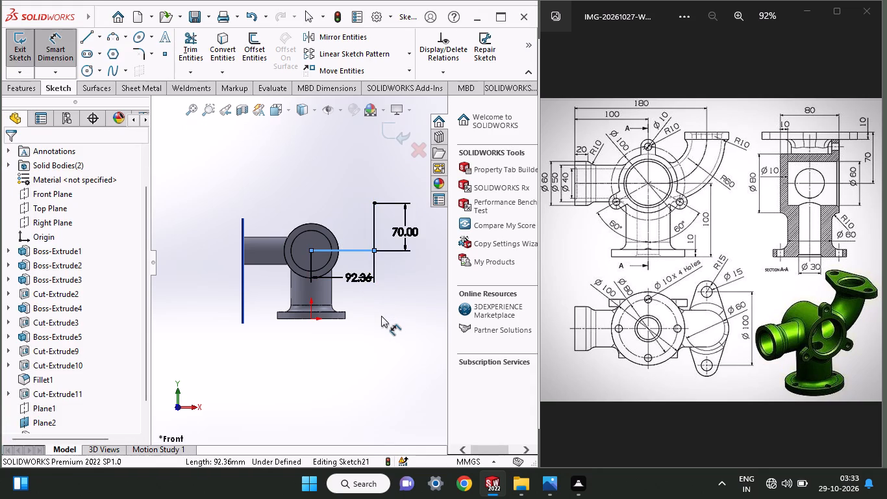
type("80")
key("Return")
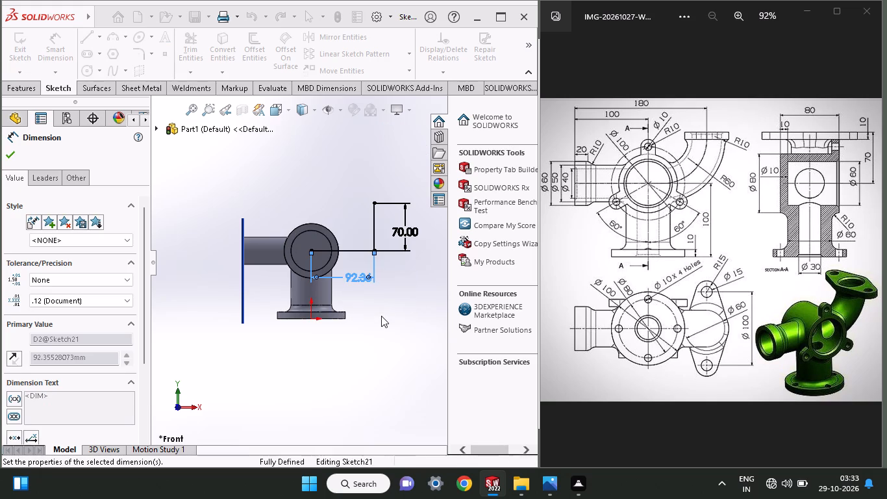
left_click(10, 154)
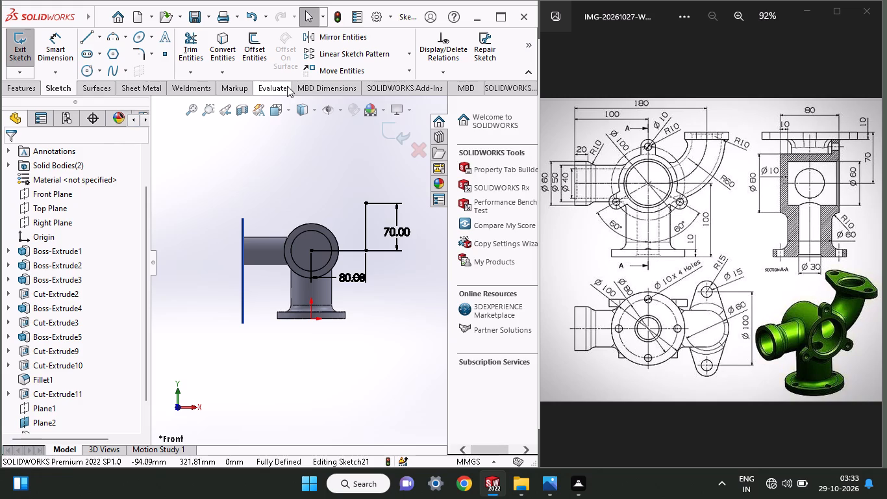
Round the corner between the horizontal and vertical lines with a 60 mm sketch fillet.
left_click(143, 45)
left_click(356, 252)
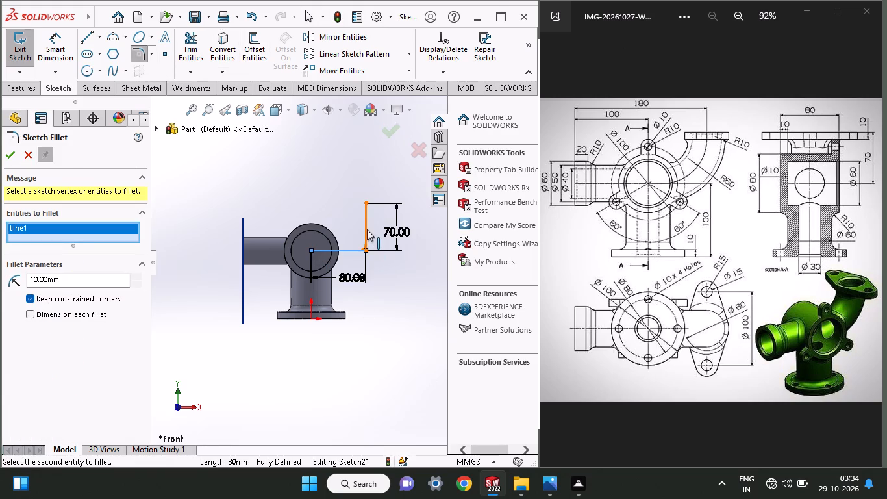
left_click(367, 229)
left_click_drag(82, 285, 0, 297)
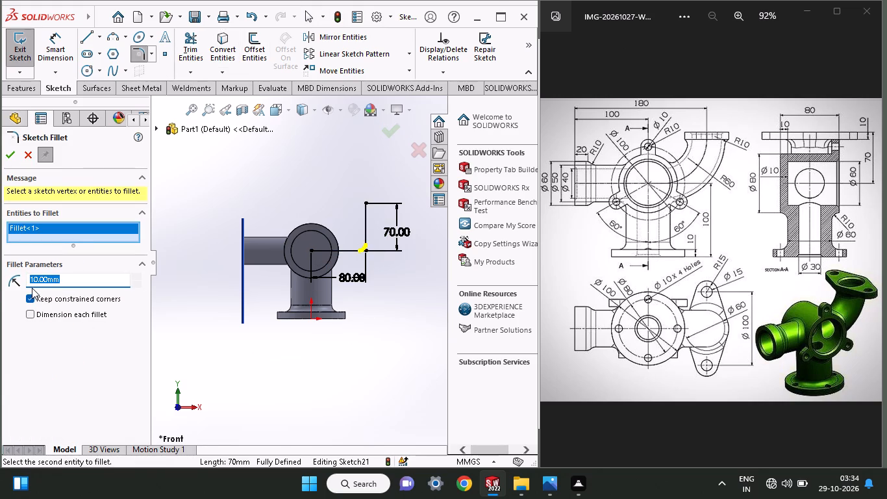
type("60")
key("Return")
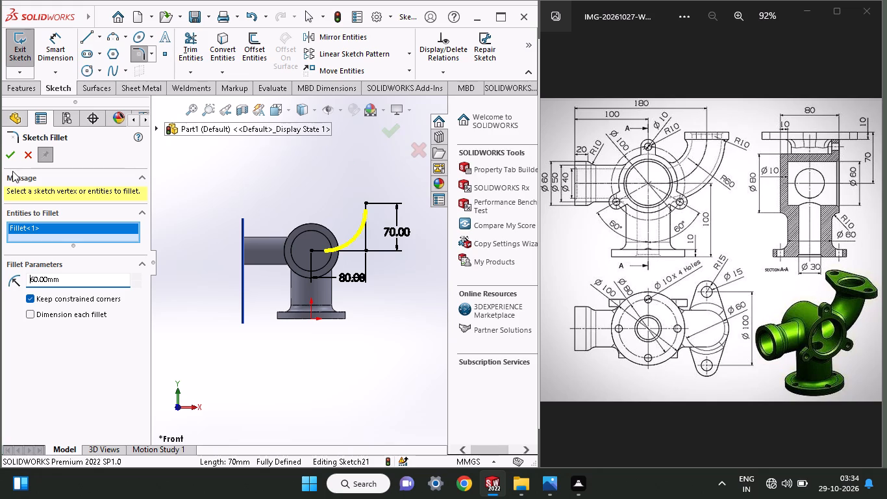
left_click(10, 147)
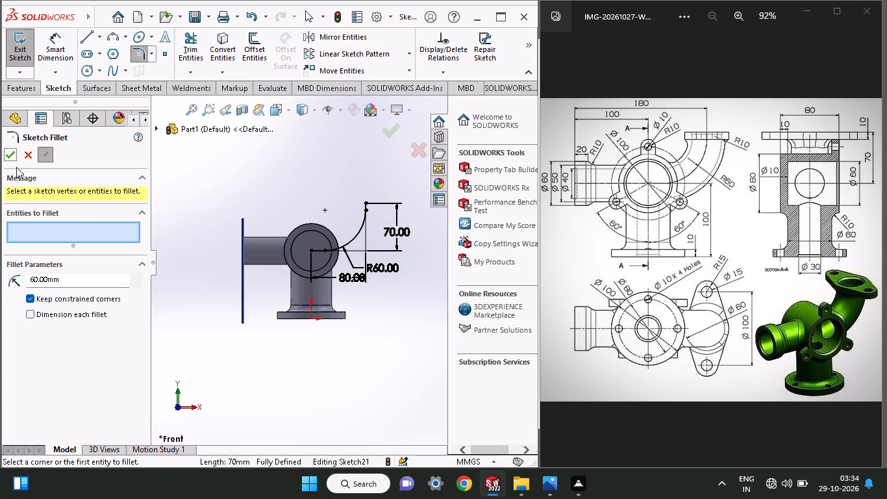
left_click(9, 157)
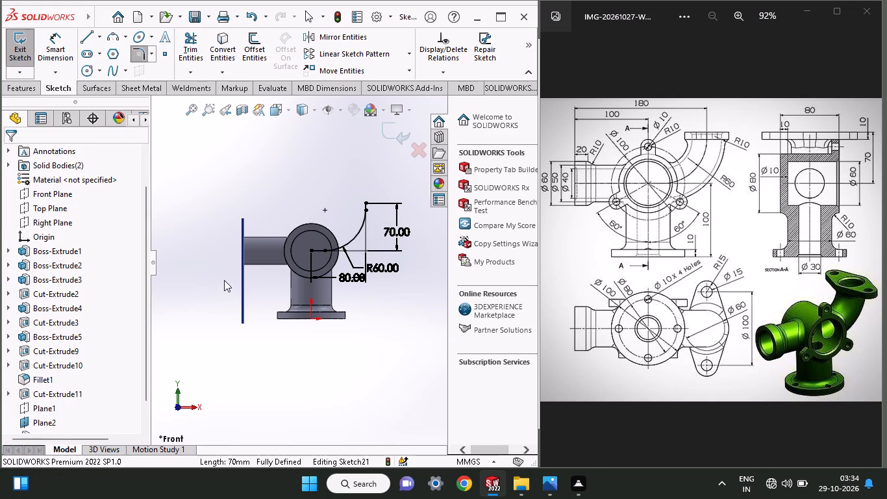
Set up a Swept Boss/Base with a 50 mm diameter circular profile along the filleted path sketch.
middle_click_drag(256, 196, 245, 203)
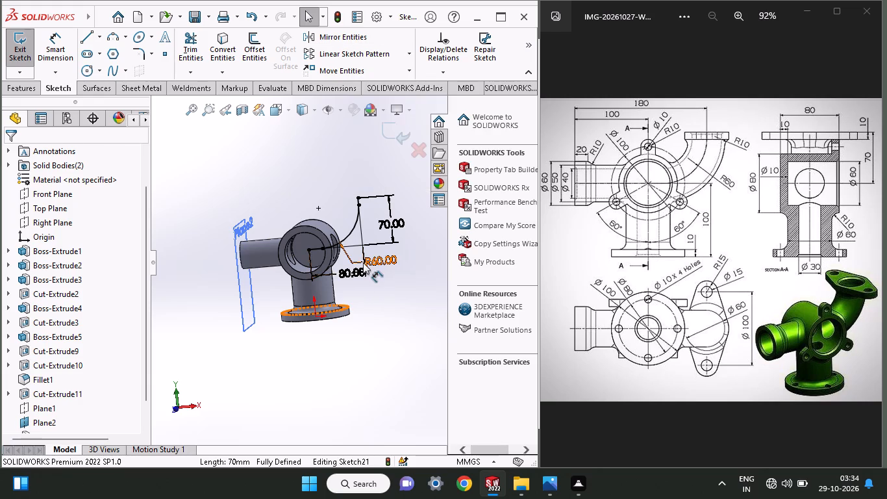
left_click(28, 92)
left_click(125, 34)
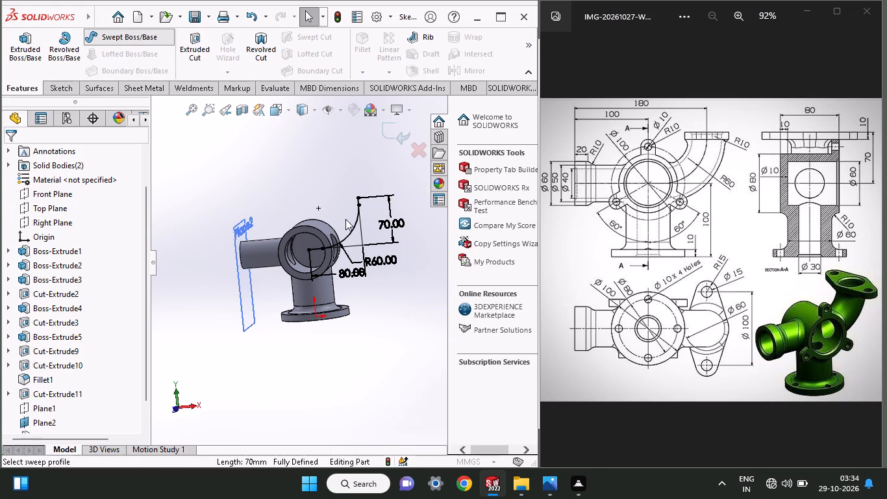
left_click(352, 235)
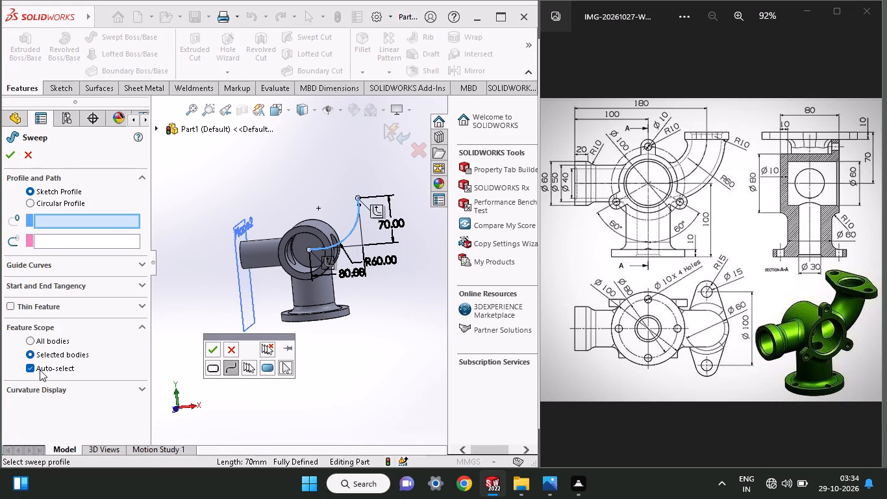
left_click(48, 202)
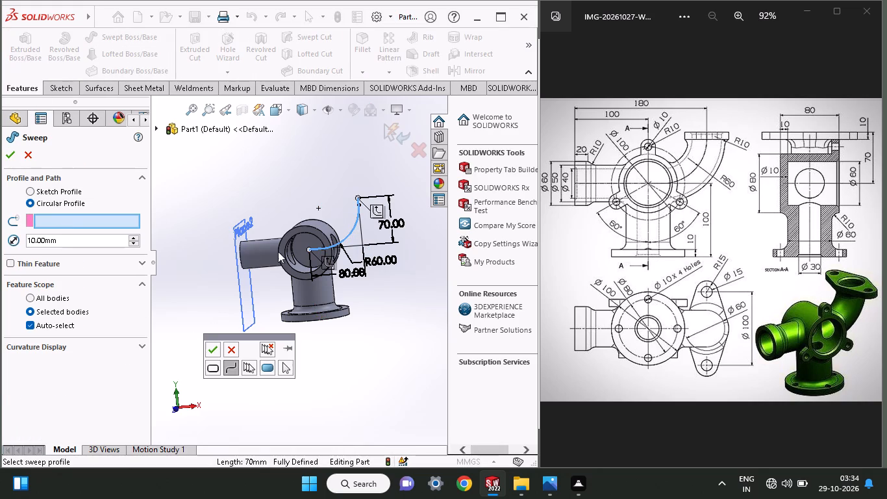
left_click(349, 233)
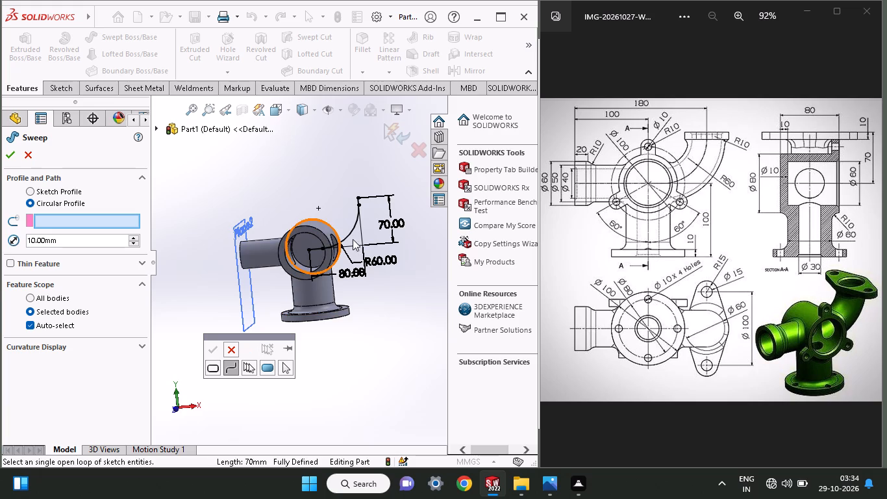
left_click(351, 233)
left_click(208, 367)
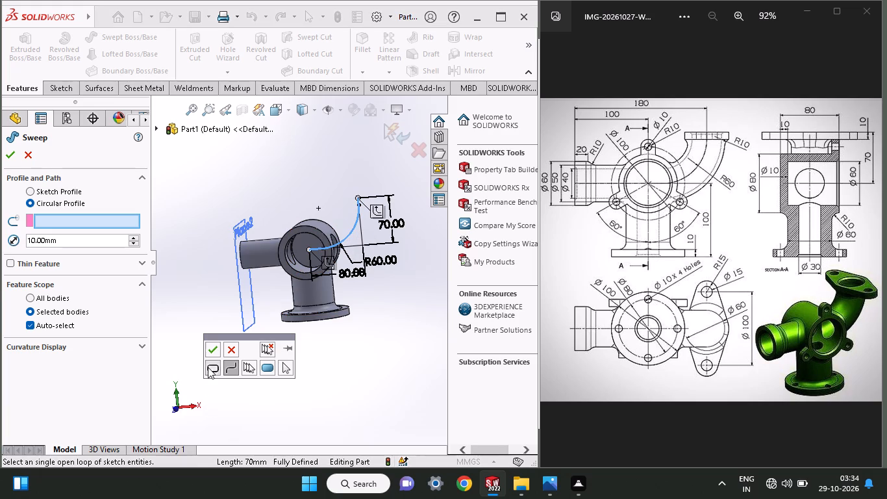
left_click(213, 349)
left_click(231, 372)
left_click(213, 353)
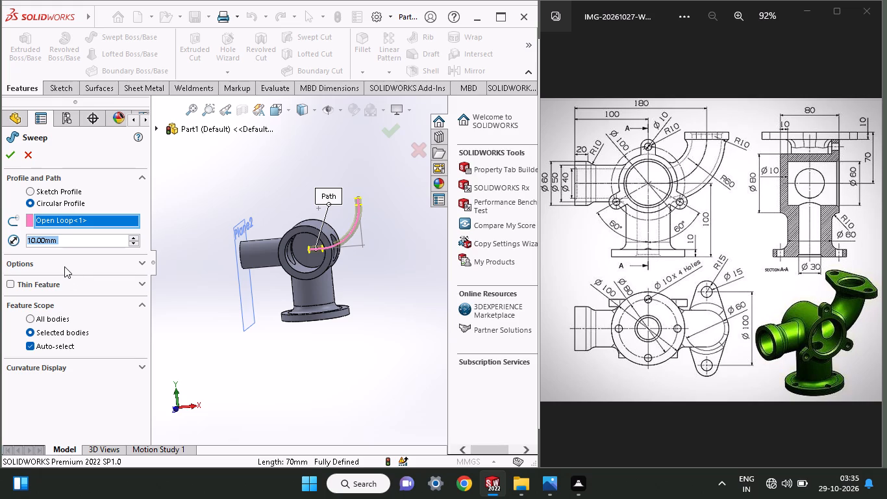
type("50")
key("Return")
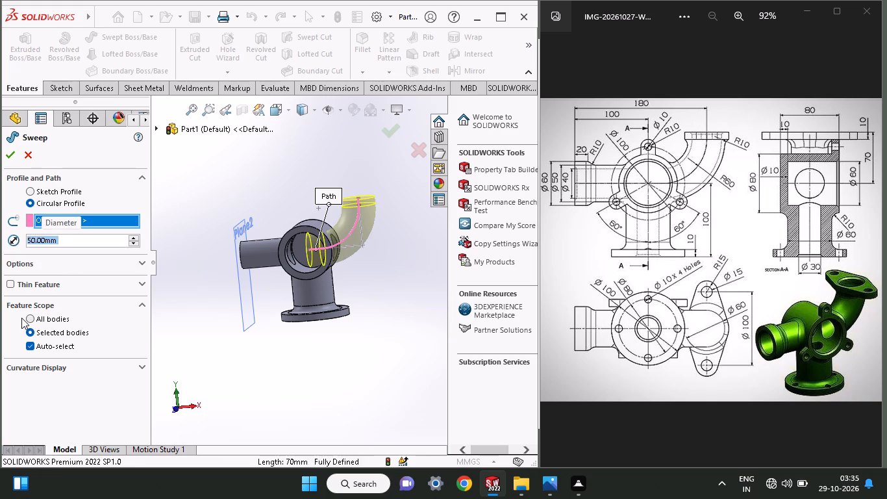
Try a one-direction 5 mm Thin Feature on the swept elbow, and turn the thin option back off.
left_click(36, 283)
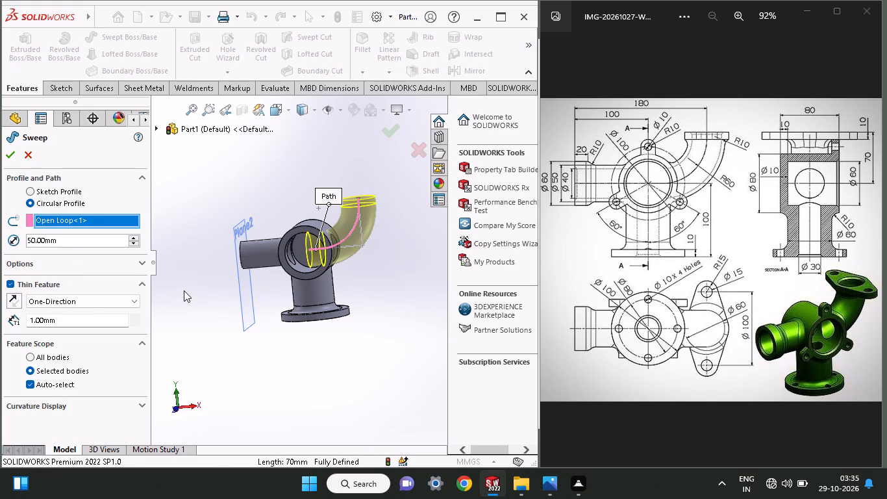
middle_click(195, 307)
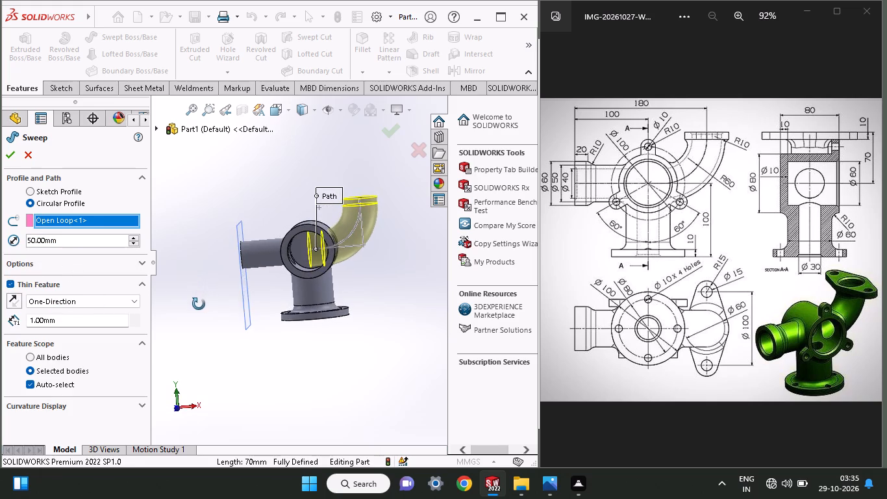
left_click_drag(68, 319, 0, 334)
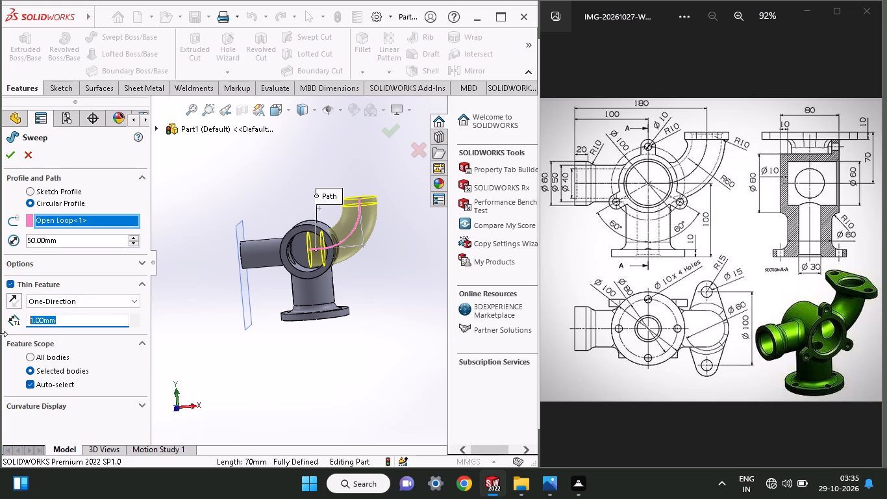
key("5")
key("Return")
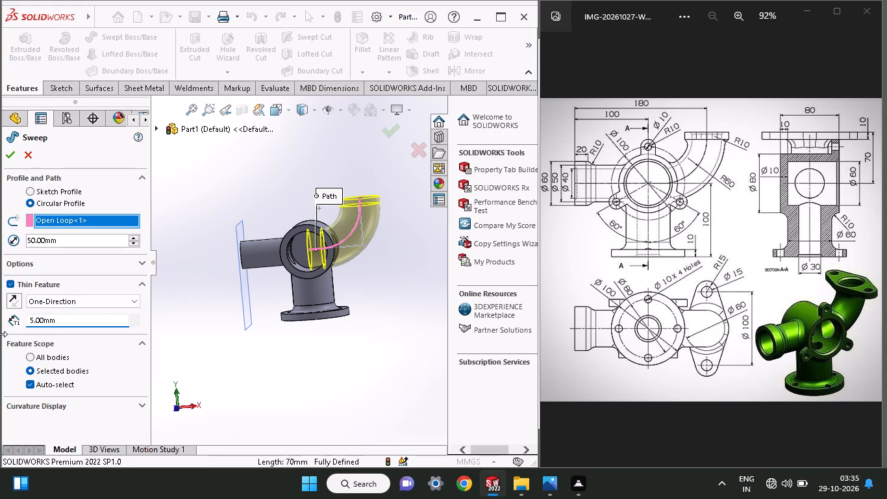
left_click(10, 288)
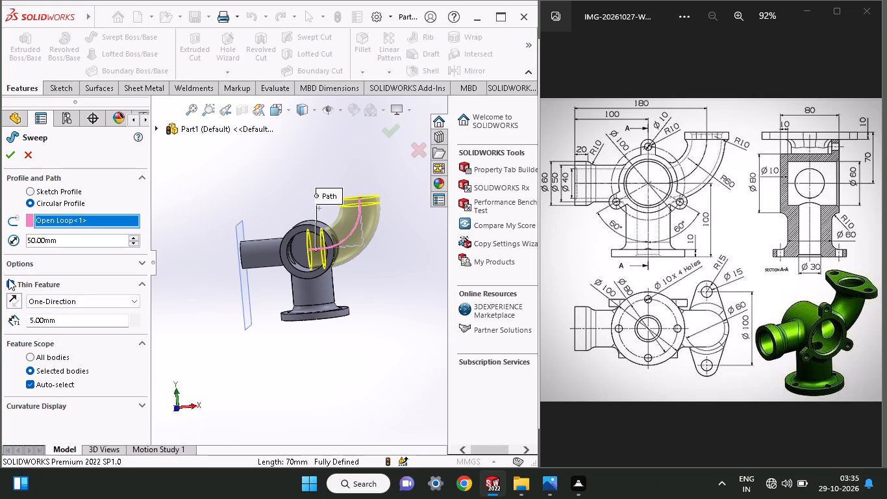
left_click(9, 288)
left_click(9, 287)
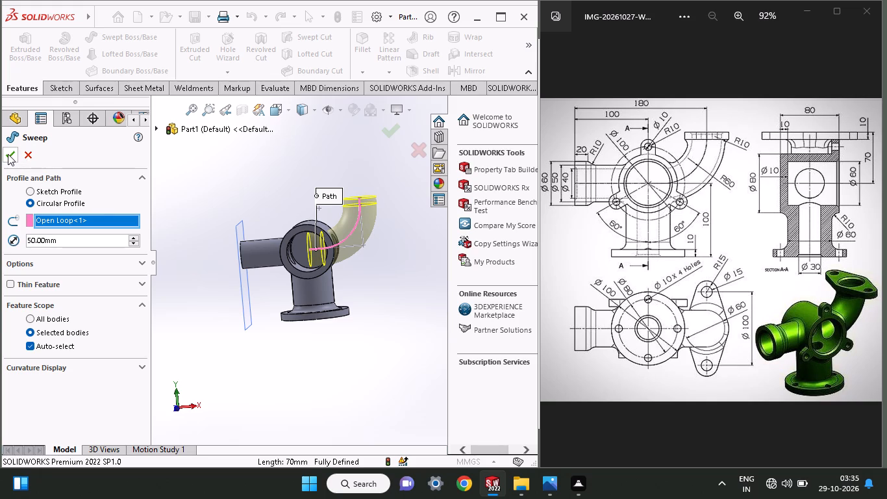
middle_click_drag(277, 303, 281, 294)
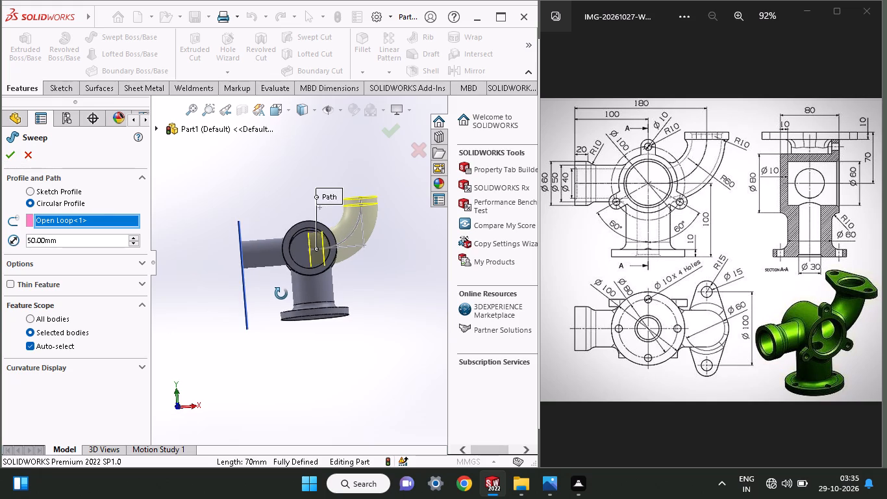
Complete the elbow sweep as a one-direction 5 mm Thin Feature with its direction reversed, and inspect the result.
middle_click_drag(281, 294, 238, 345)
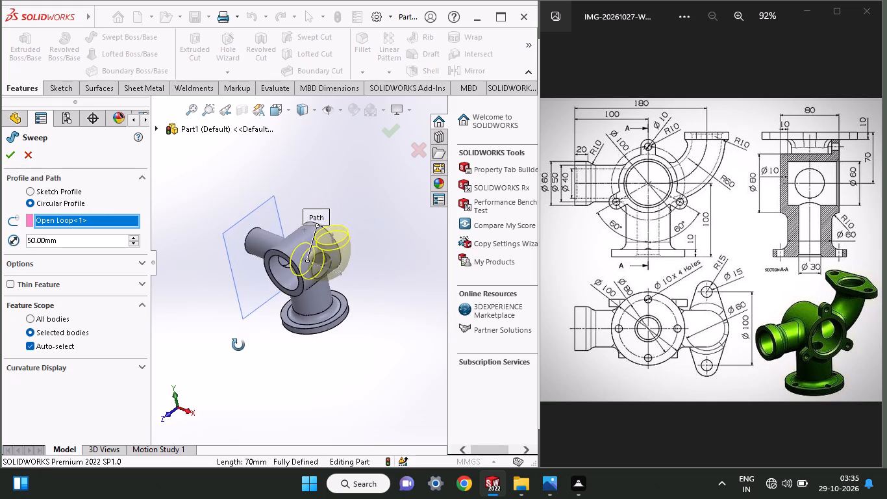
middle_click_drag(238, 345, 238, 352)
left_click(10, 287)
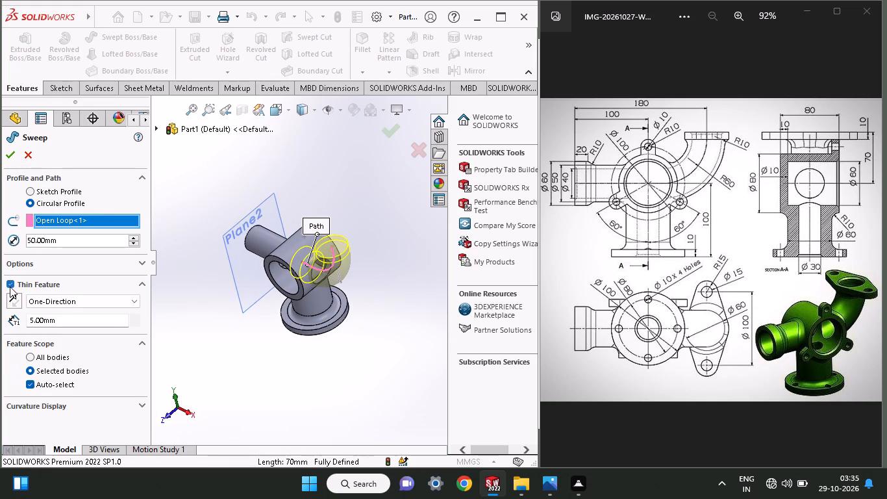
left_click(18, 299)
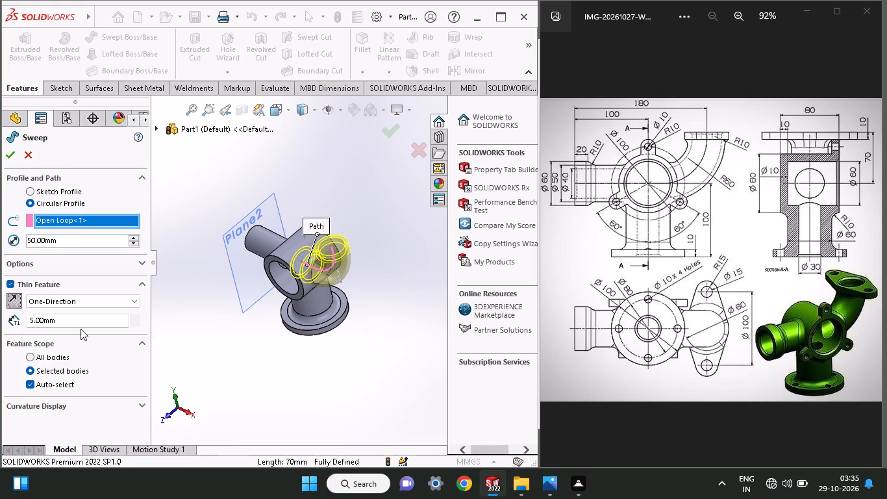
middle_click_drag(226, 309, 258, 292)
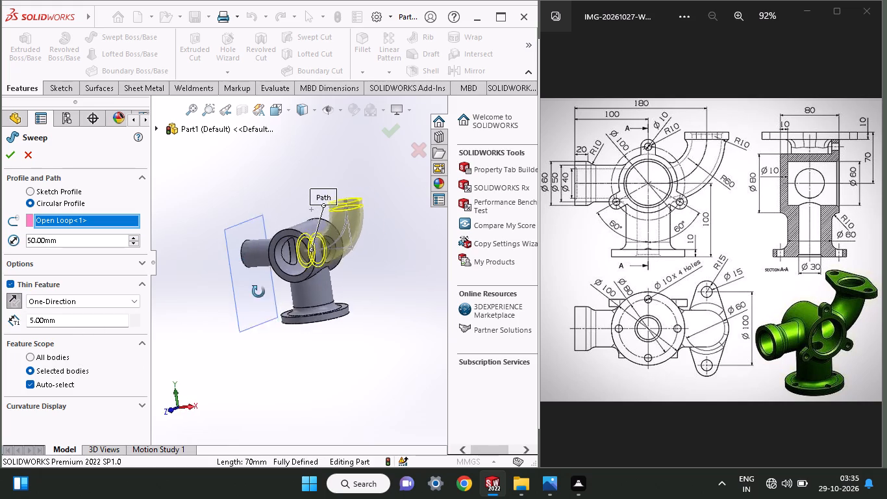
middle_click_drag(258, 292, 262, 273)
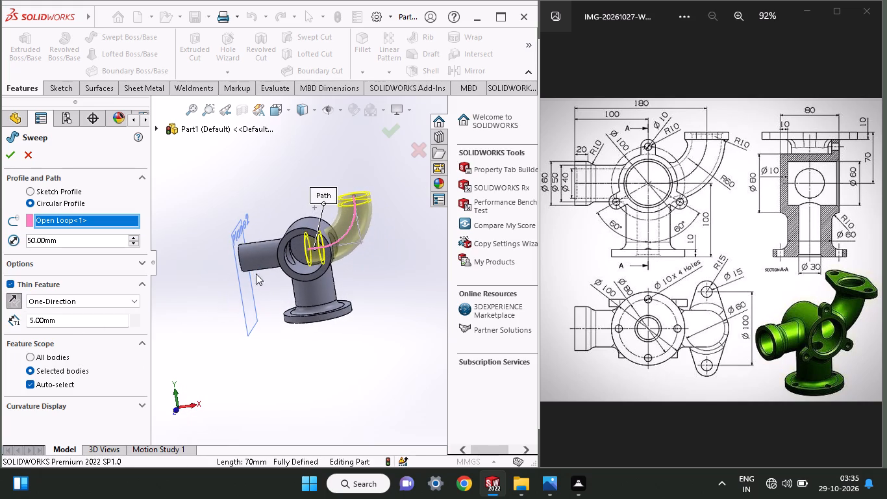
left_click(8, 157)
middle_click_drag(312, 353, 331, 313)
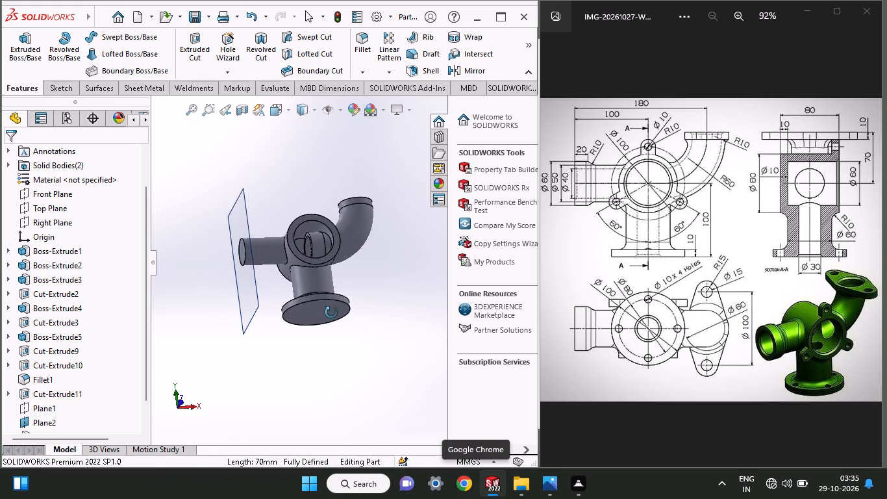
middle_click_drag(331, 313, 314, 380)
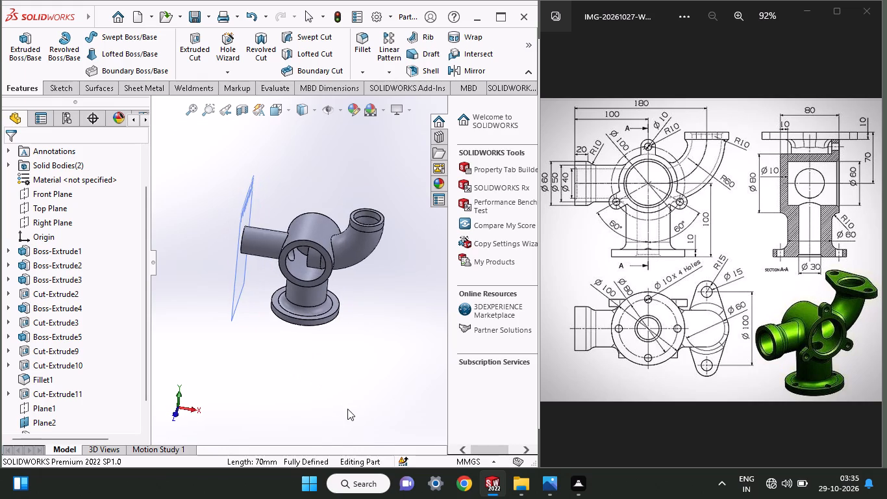
Undo the elbow sweep, its path sketch and the side pipe extrusion, going back to the circle sketch on Plane2.
key("ctrl+z")
key("ctrl+z")
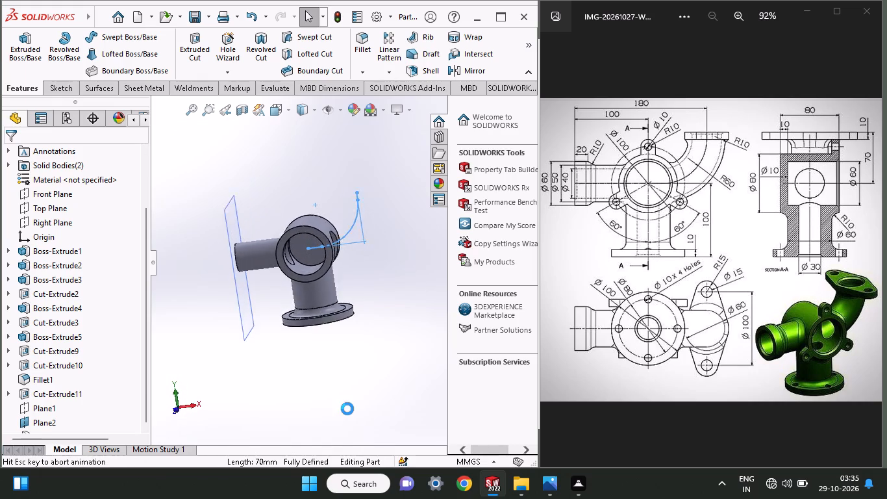
key("ctrl+z")
key("ctrl+z")
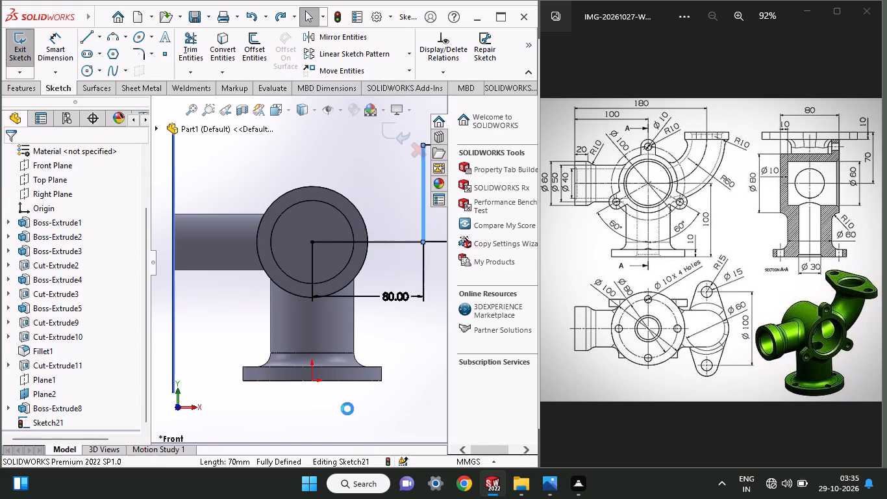
key("ctrl+z")
key("ctrl+z")
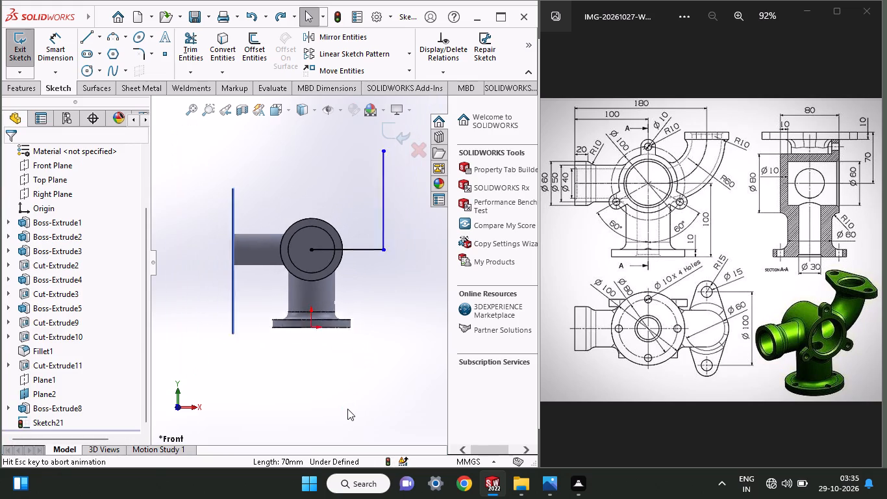
key("ctrl+z")
key("ctrl+z")
key("ctrl+z")
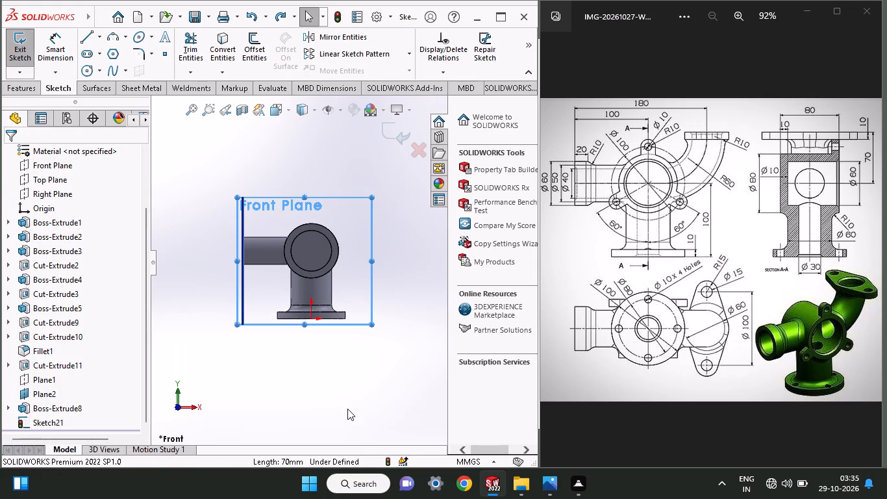
key("ctrl+z")
key("ctrl+z")
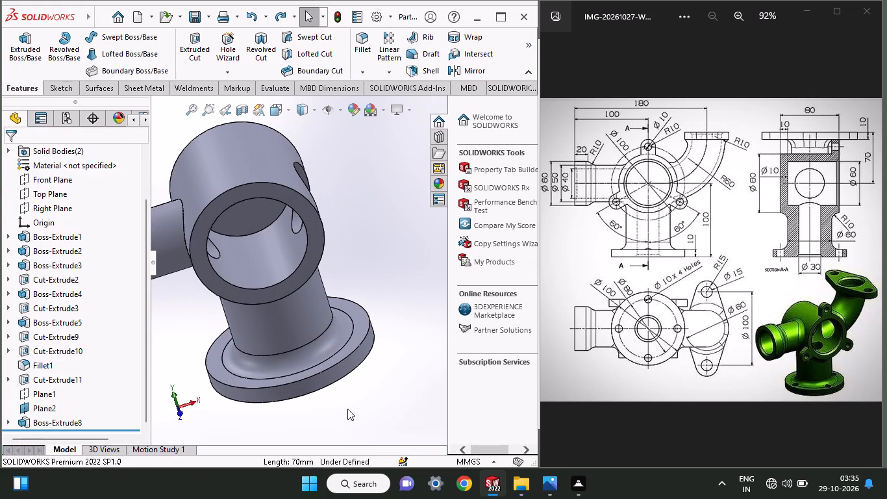
key("ctrl+z")
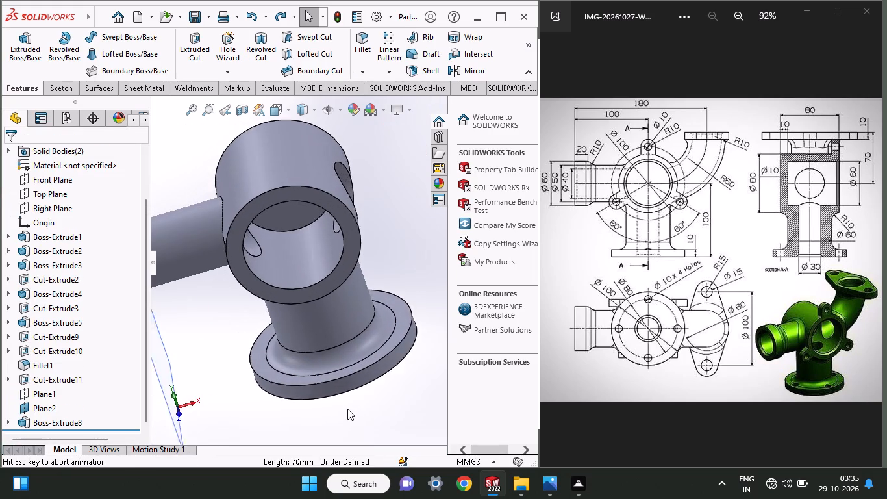
key("ctrl+z")
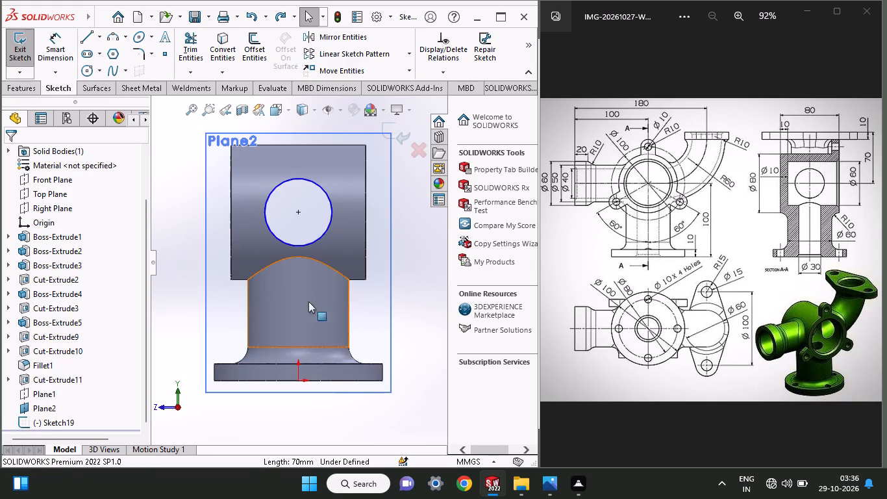
Dimension the side pipe's circle on Plane2 to a 50 mm diameter.
middle_click_drag(184, 320, 323, 314)
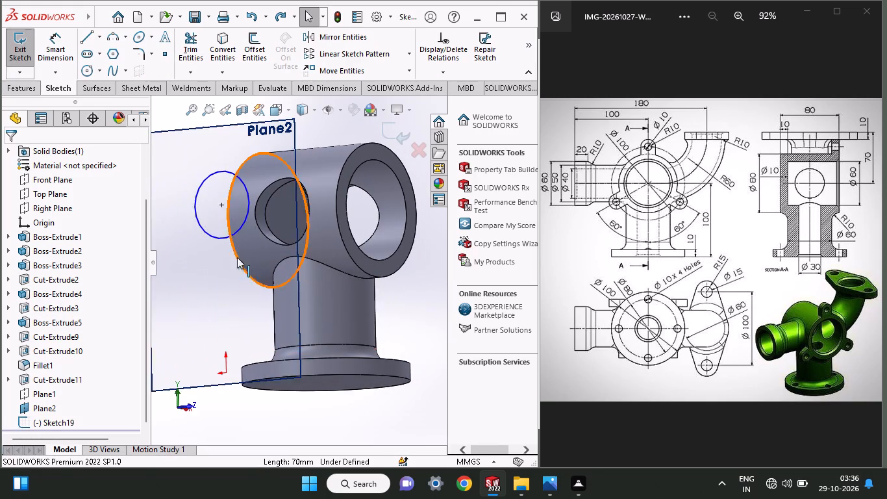
left_click(62, 55)
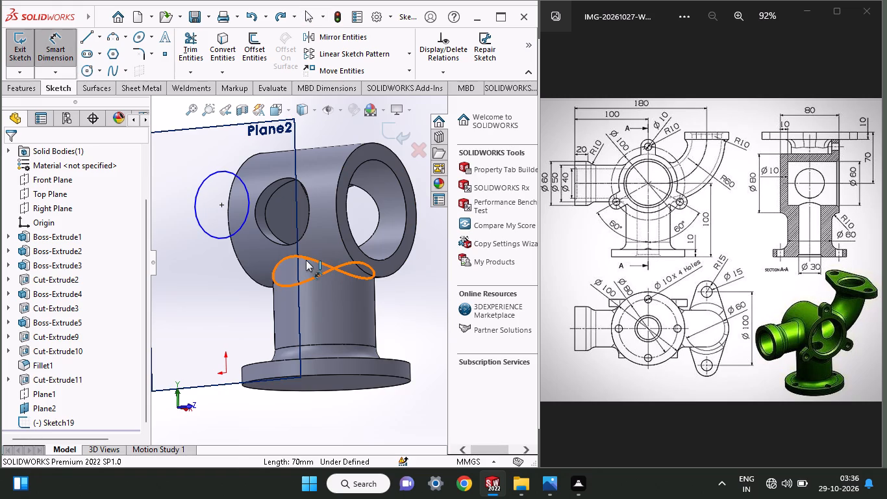
left_click(217, 238)
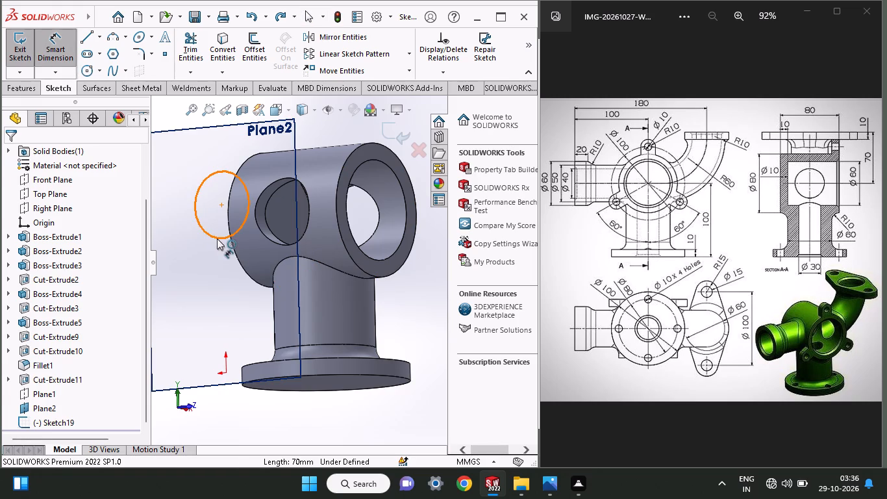
left_click(234, 264)
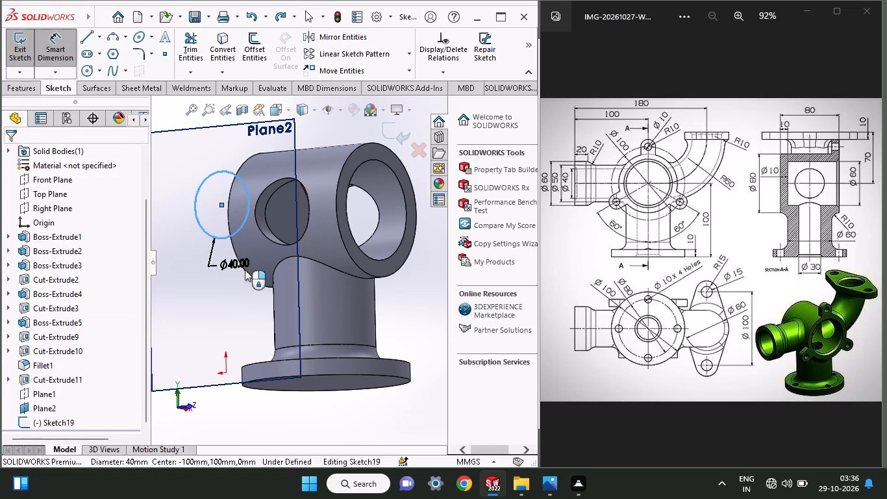
type("50")
key("Return")
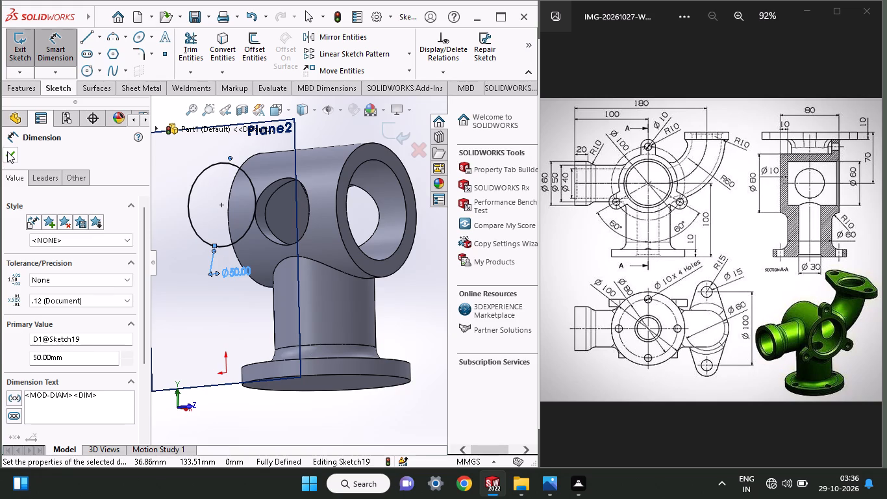
left_click(7, 151)
Extrude the 50 mm circle Up To Surface to the main cylinder's outer face, with Merge result on.
left_click(19, 97)
left_click(19, 88)
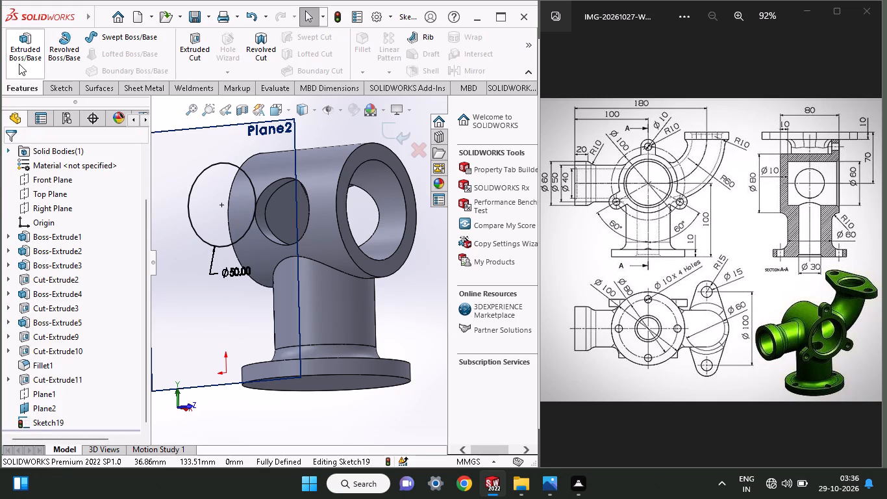
left_click(19, 64)
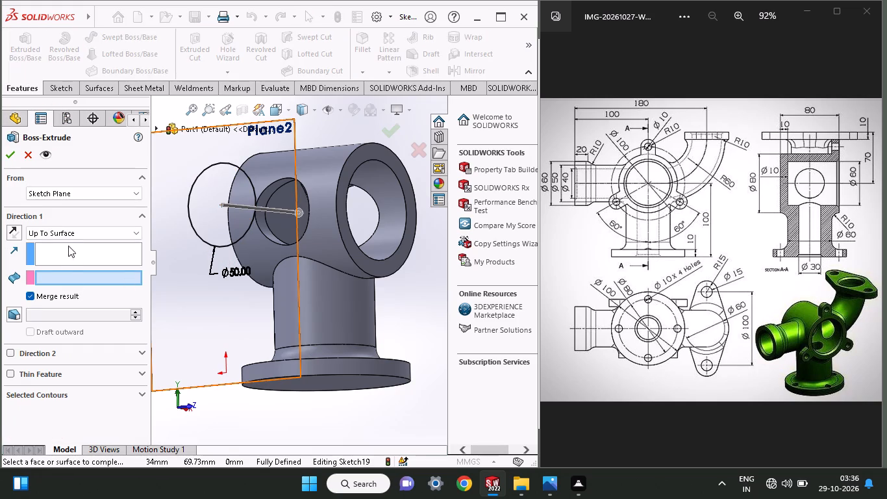
left_click(326, 159)
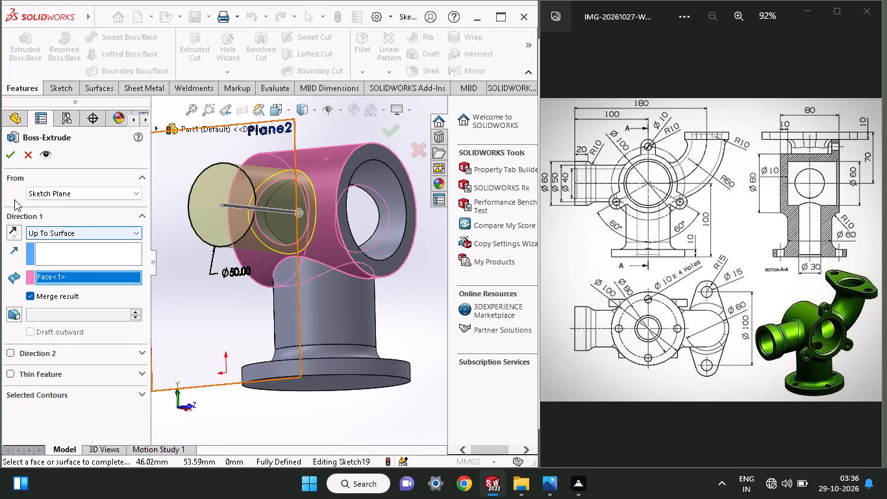
left_click(7, 156)
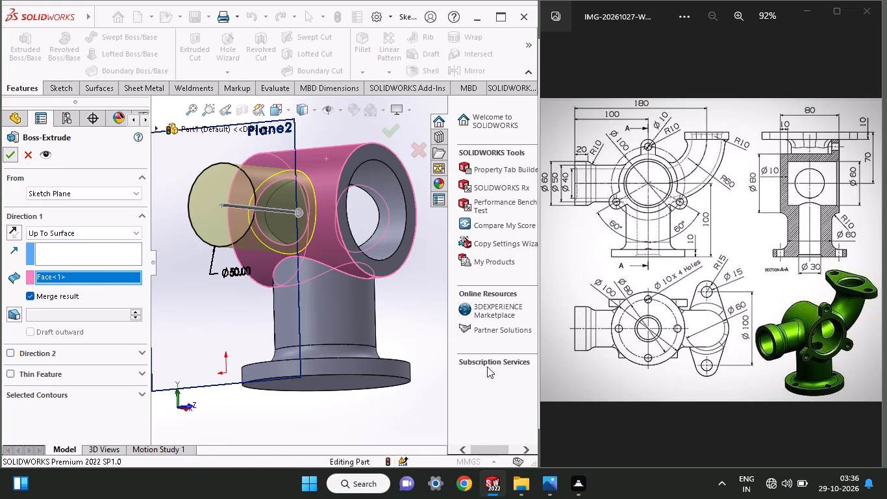
On the Front Plane, sketch a horizontal line about 82 mm long from the main cylinder's centre and a vertical line about 76 mm up from its end.
middle_click_drag(414, 307, 308, 352)
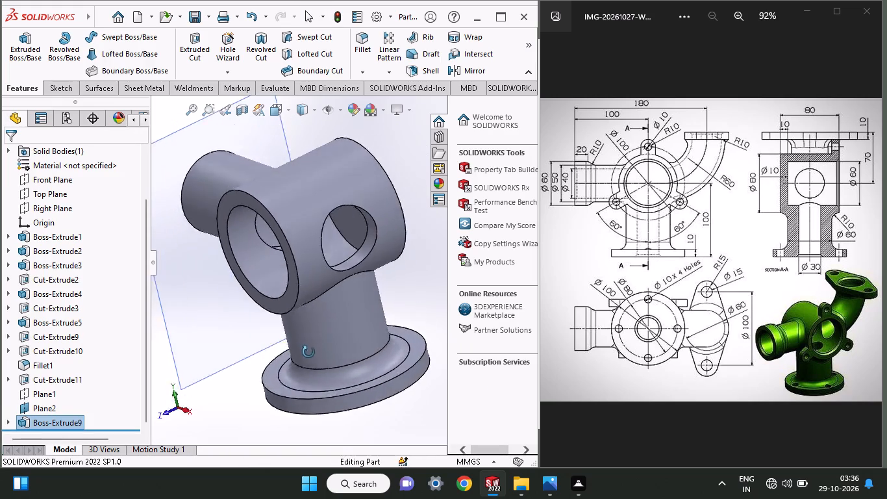
middle_click_drag(308, 352, 369, 265)
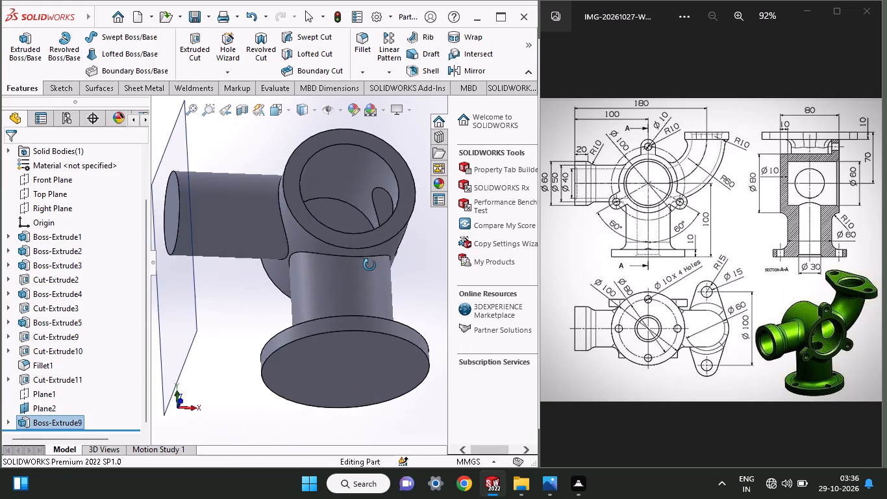
middle_click_drag(369, 265, 365, 299)
middle_click_drag(365, 299, 349, 309)
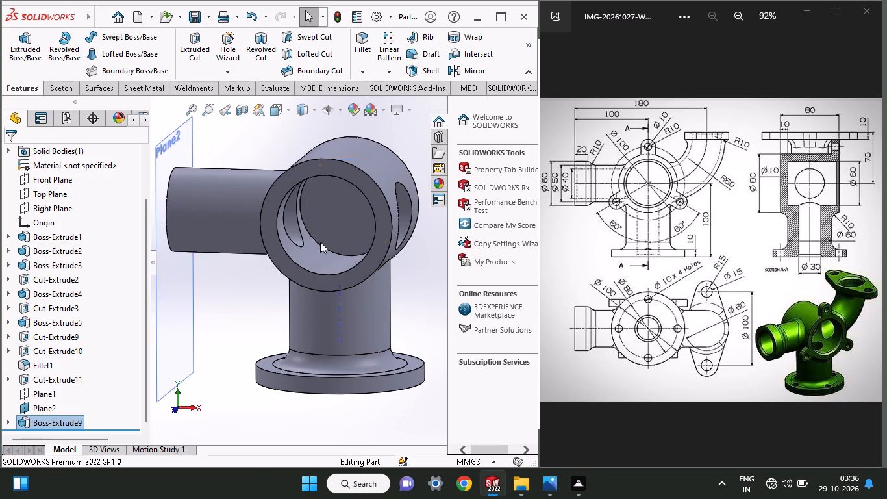
left_click(46, 173)
left_click(58, 159)
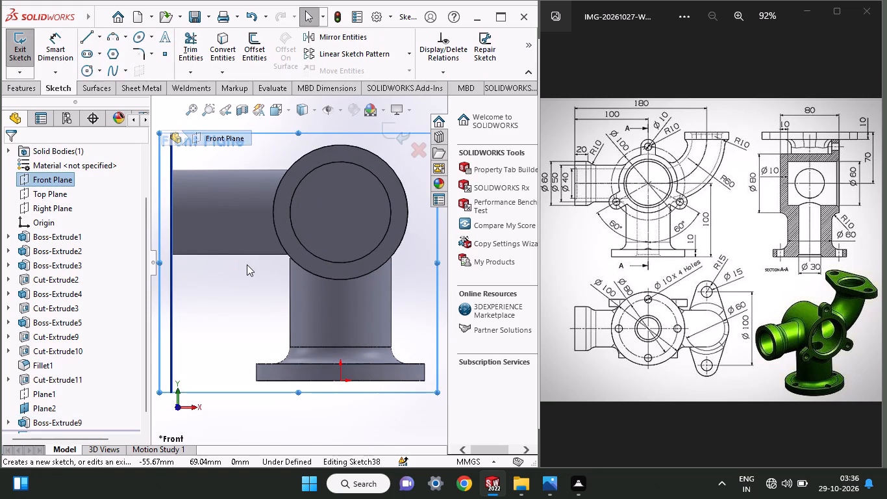
scroll(247, 264, "up", 3, "ctrl")
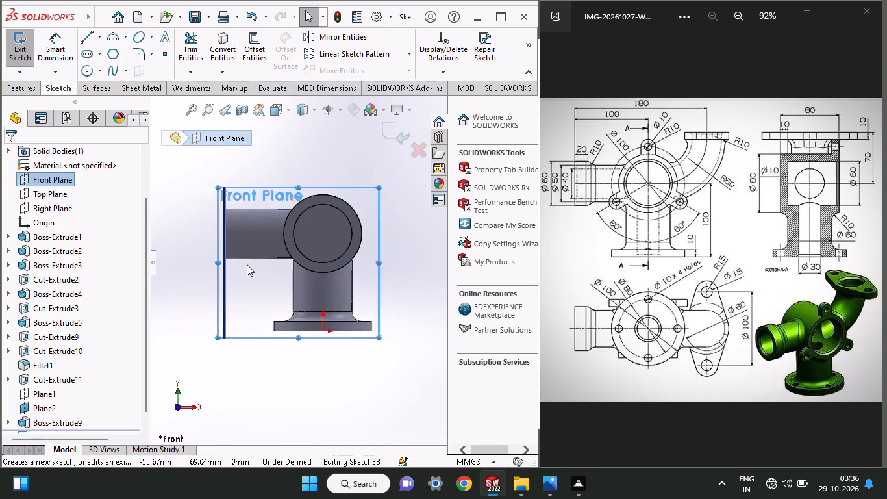
scroll(247, 264, "up", 3, "ctrl")
scroll(330, 237, "down", 4, "ctrl")
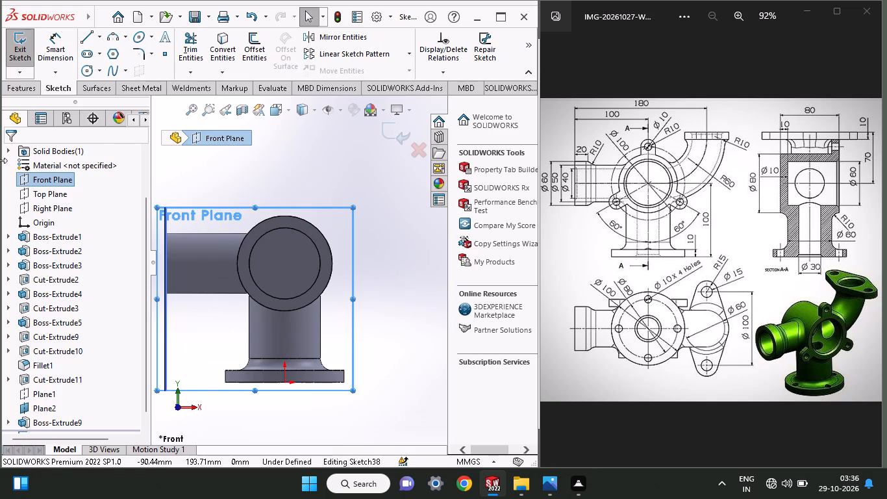
left_click(107, 39)
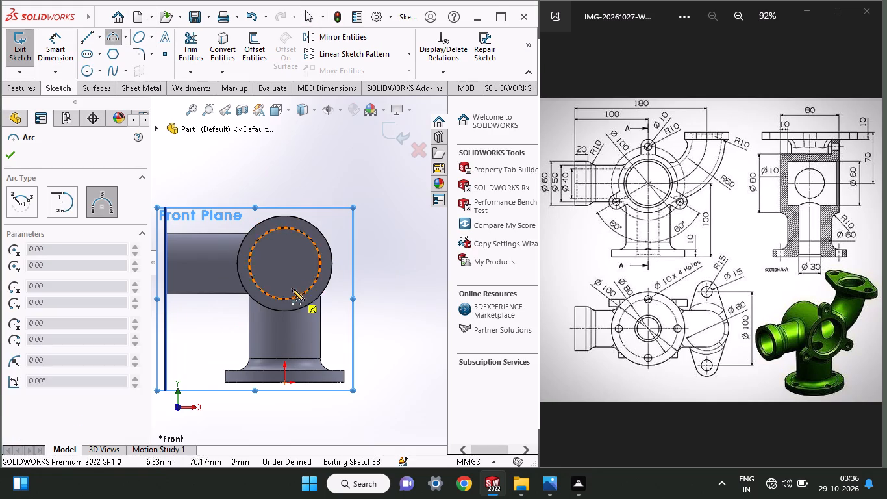
left_click(84, 34)
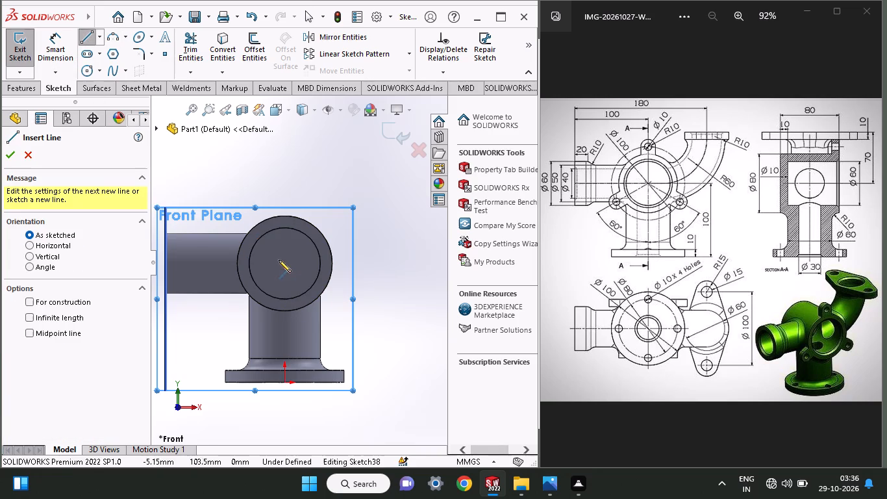
left_click(282, 264)
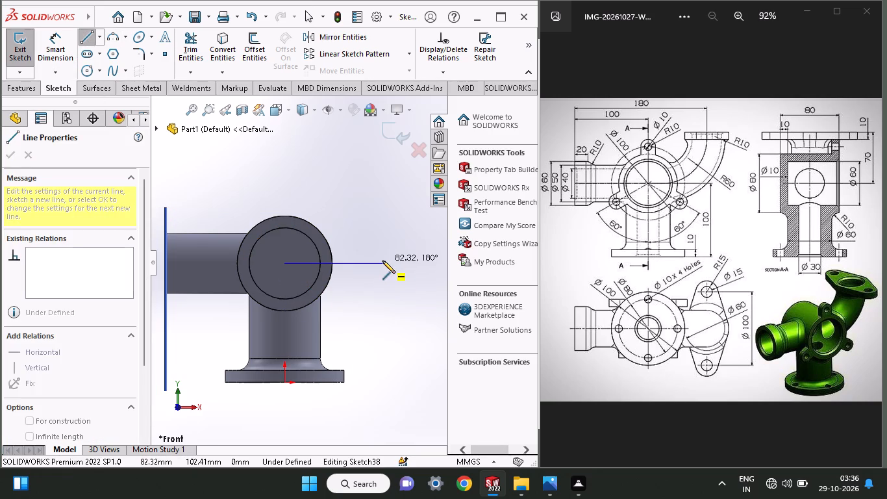
left_click(382, 261)
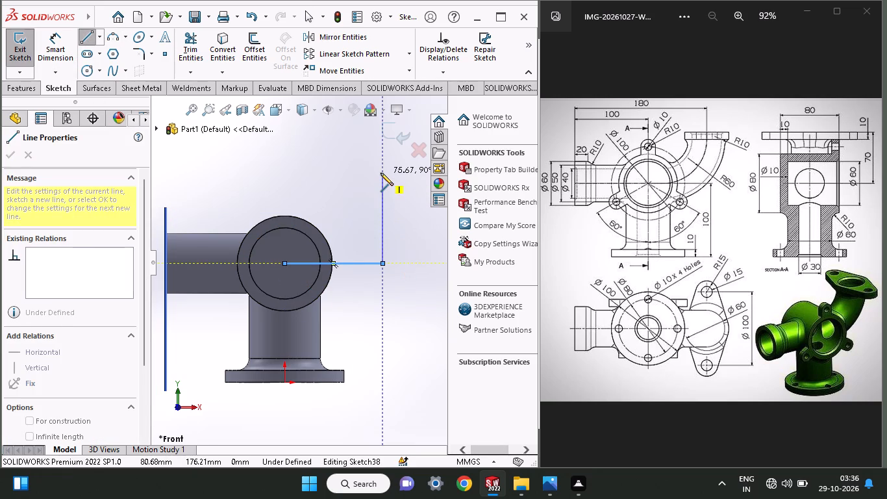
left_click(381, 173)
right_click(416, 225)
left_click(421, 231)
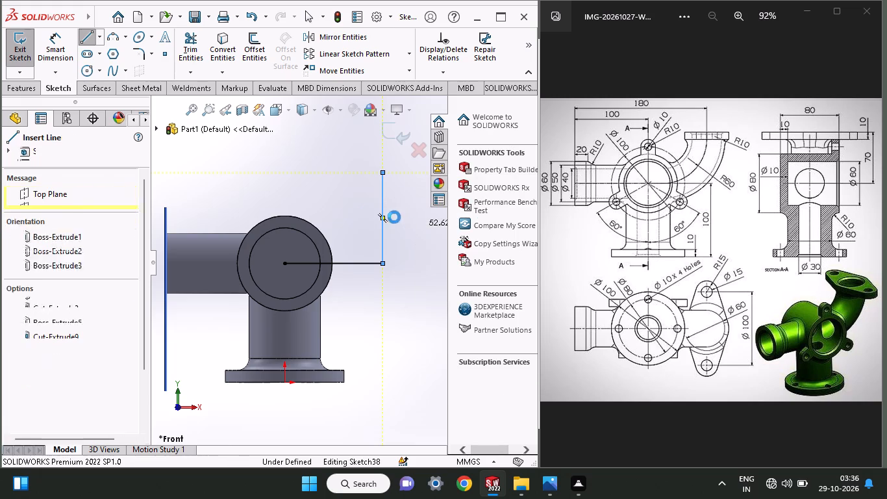
Dimension the elbow path's vertical line to 70 mm and its horizontal line to 80 mm.
left_click(59, 54)
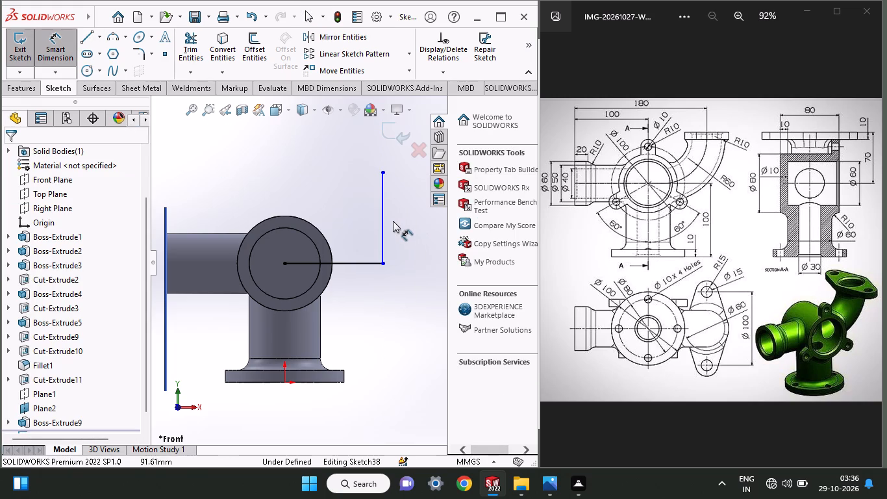
left_click(386, 223)
left_click(412, 221)
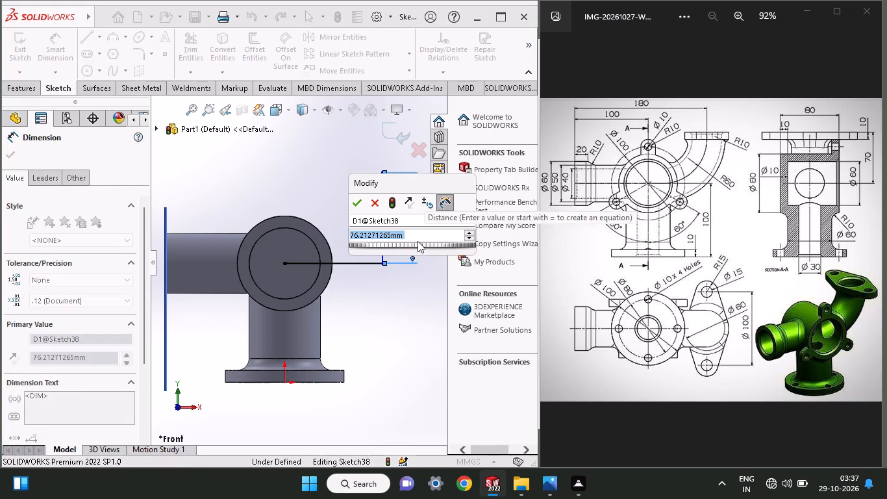
type("70")
key("Return")
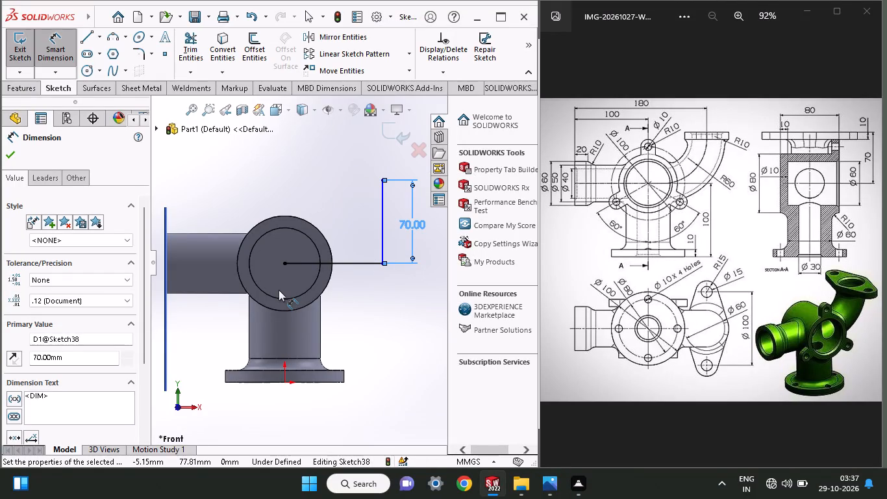
left_click(341, 262)
left_click(355, 286)
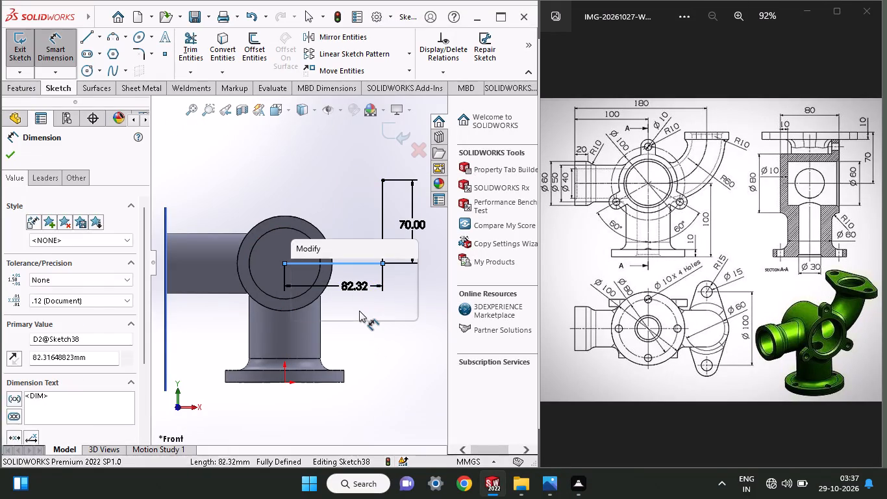
type("80")
key("Return")
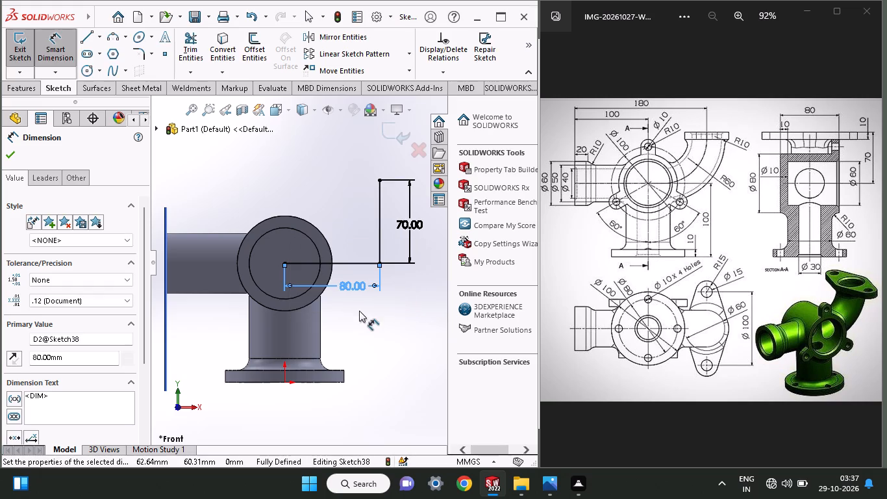
left_click(12, 157)
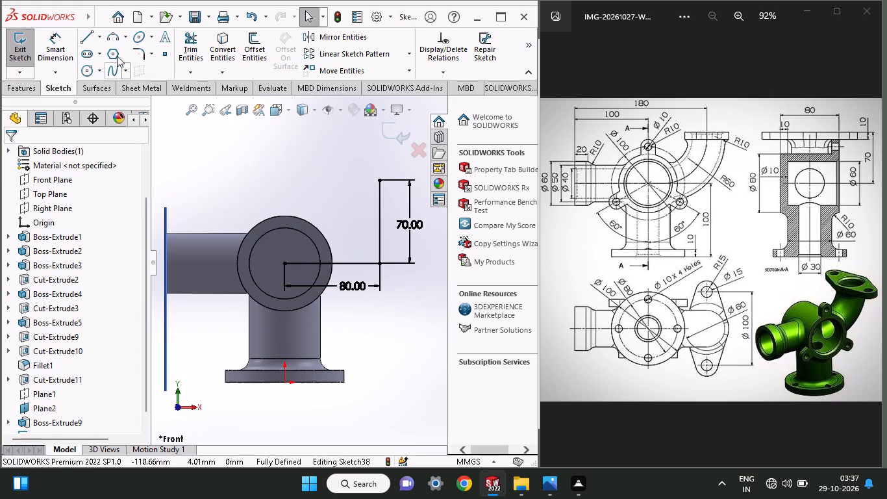
Round the corner between the path's horizontal and vertical lines with a 60 mm sketch fillet.
left_click(141, 50)
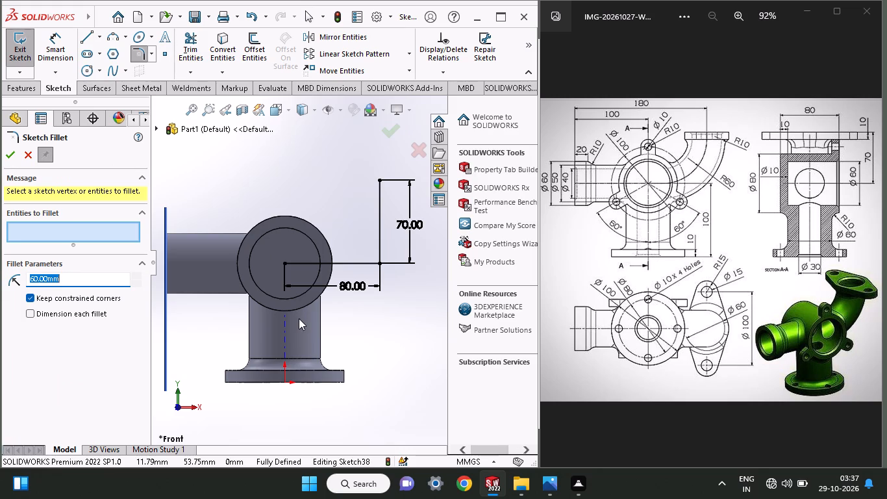
left_click(366, 264)
left_click(382, 246)
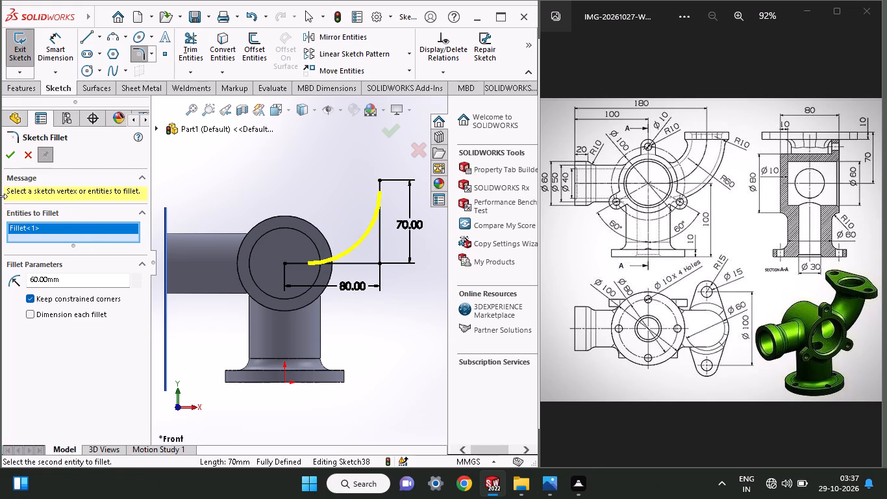
left_click(9, 151)
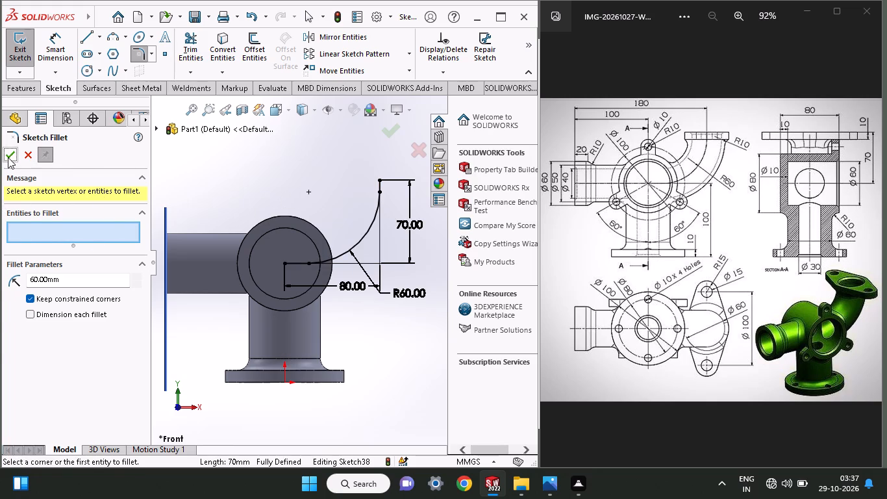
left_click(8, 157)
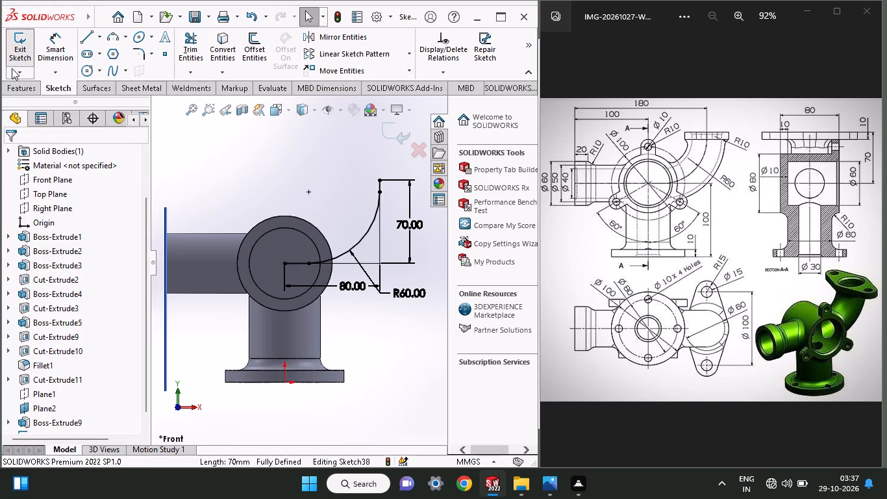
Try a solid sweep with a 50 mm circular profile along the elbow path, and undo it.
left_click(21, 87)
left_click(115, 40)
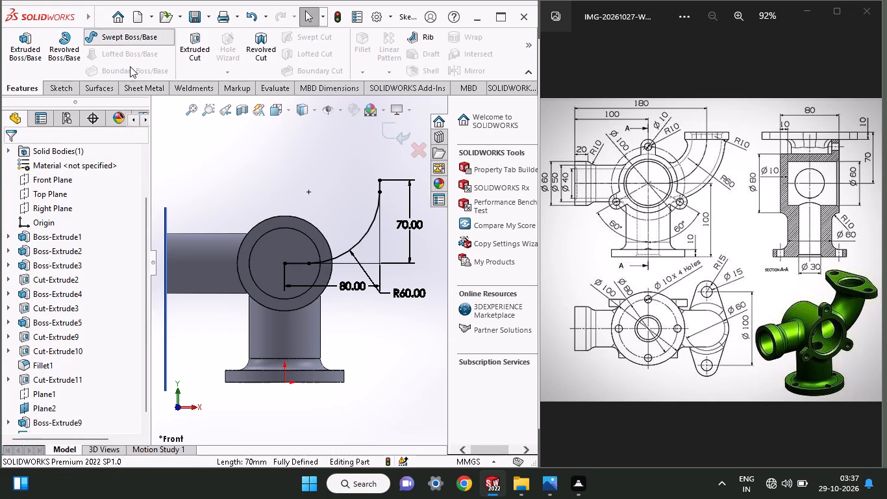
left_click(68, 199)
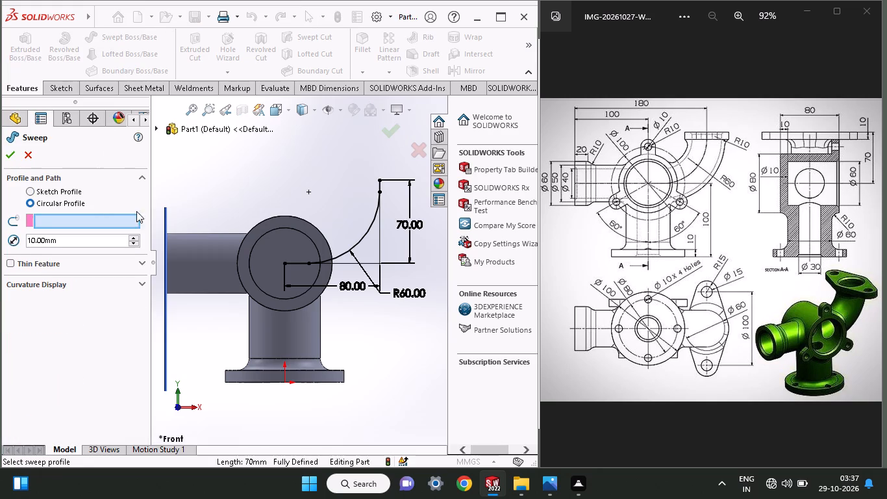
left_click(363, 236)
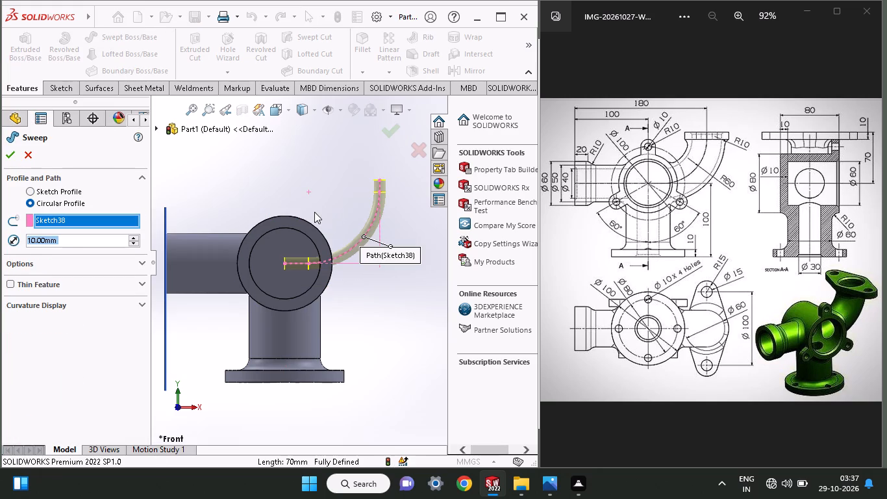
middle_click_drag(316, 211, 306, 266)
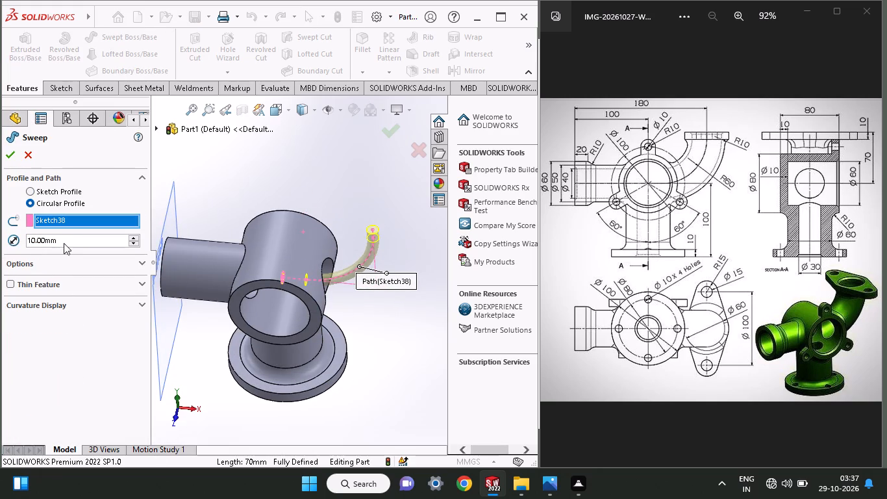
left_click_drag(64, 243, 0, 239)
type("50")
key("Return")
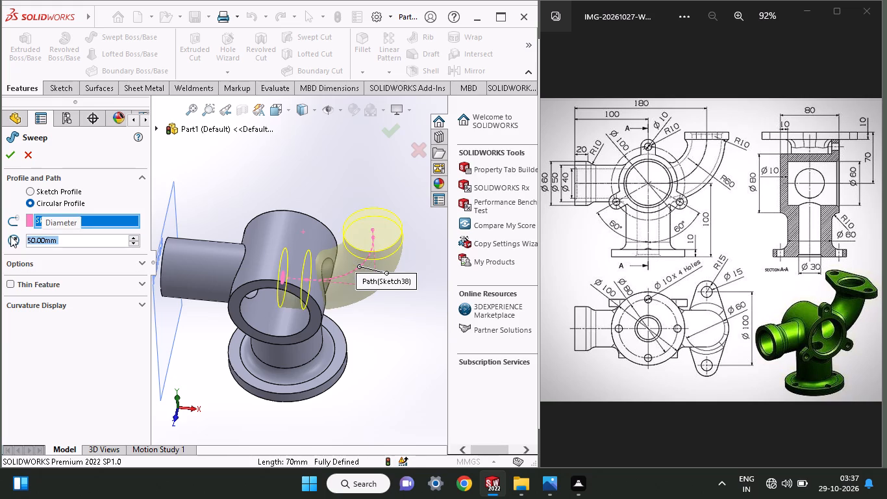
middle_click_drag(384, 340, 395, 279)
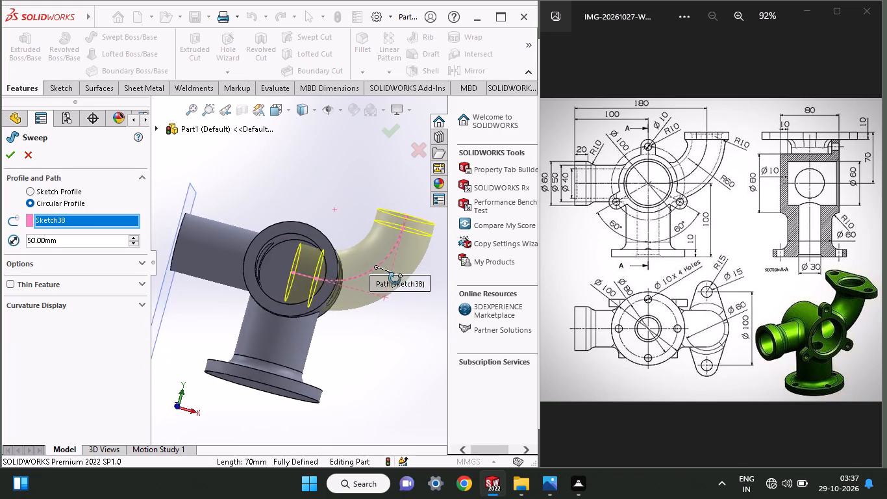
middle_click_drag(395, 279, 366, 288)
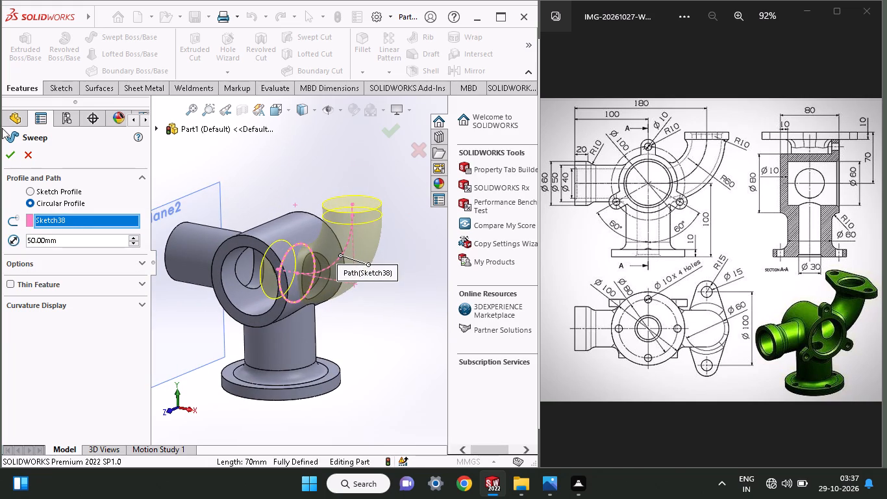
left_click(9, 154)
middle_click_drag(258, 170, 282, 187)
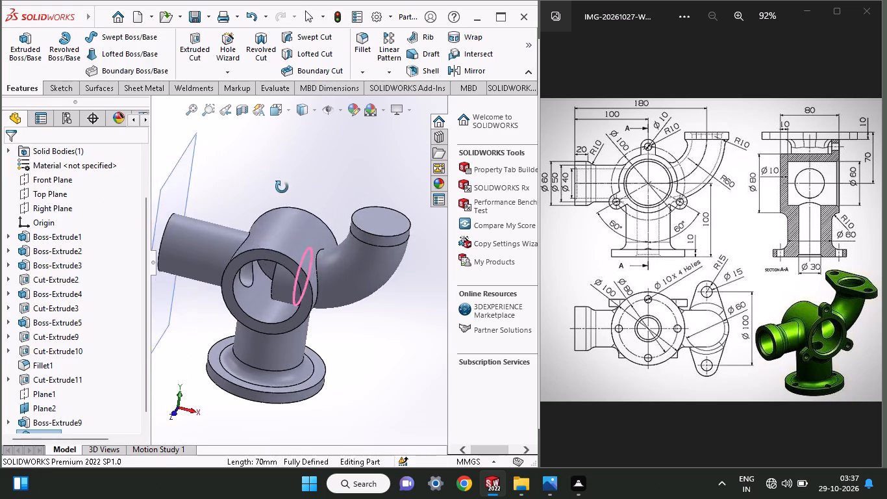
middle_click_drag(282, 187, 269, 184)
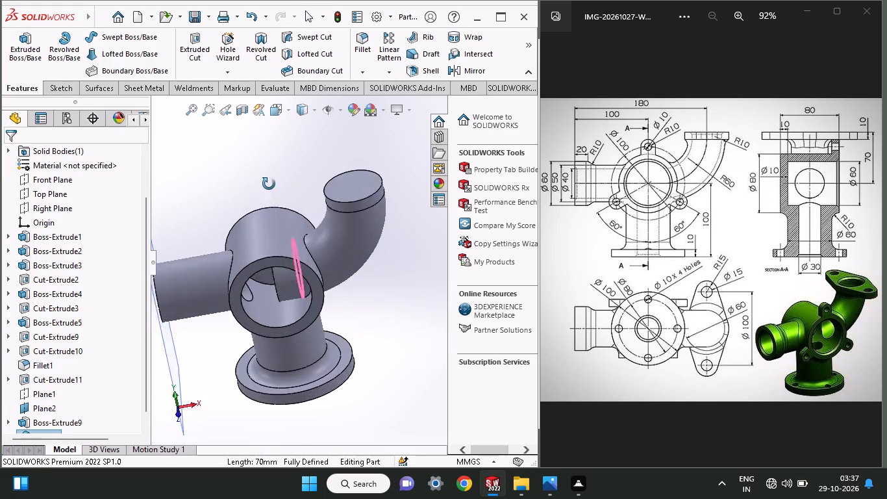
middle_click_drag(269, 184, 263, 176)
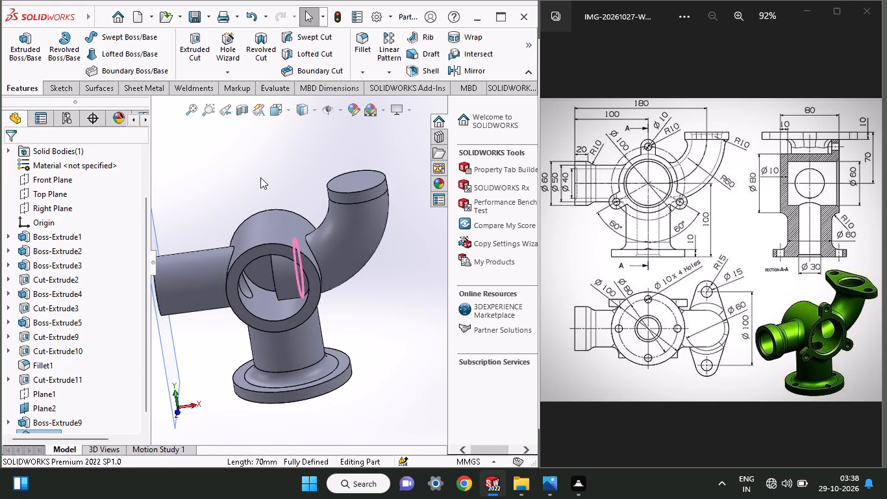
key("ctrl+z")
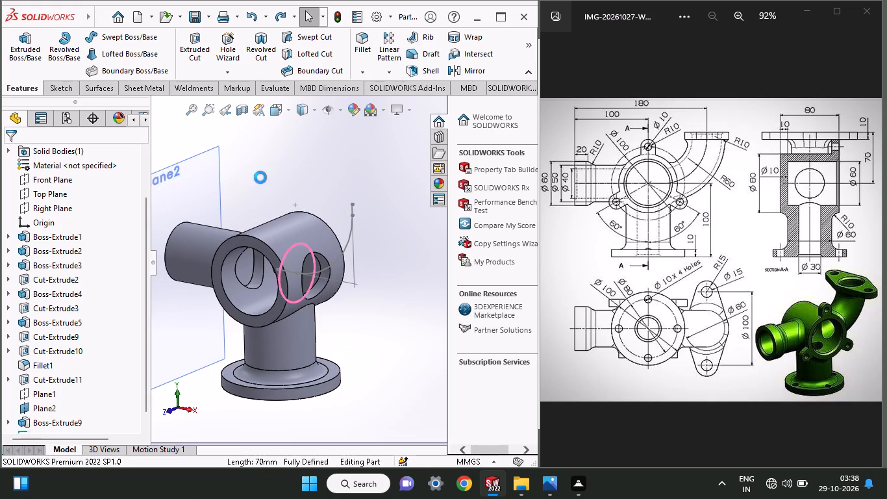
Sweep a 50 mm circular profile along the elbow path as a one-direction thin feature, 5 mm thick, reversed to the inside.
left_click(106, 38)
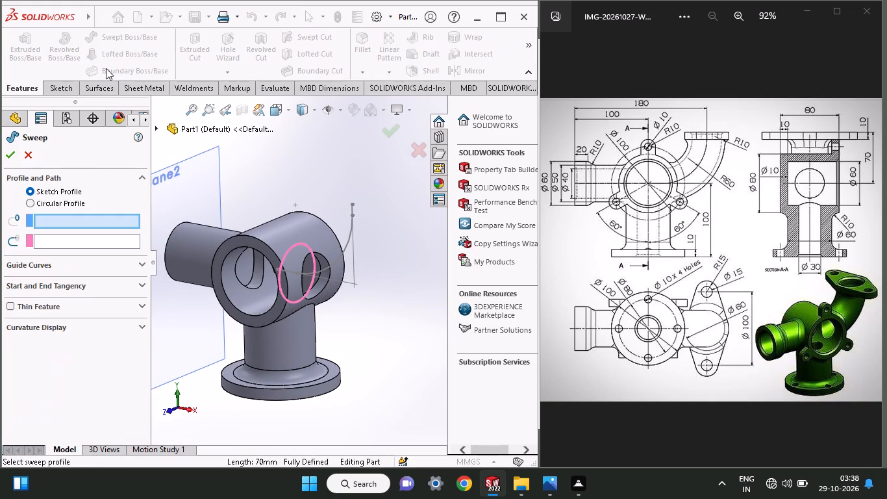
left_click(53, 202)
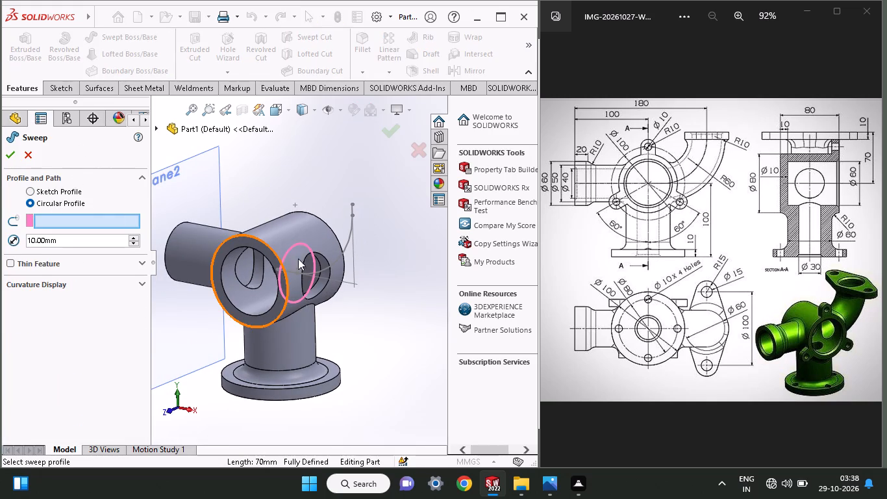
left_click(325, 270)
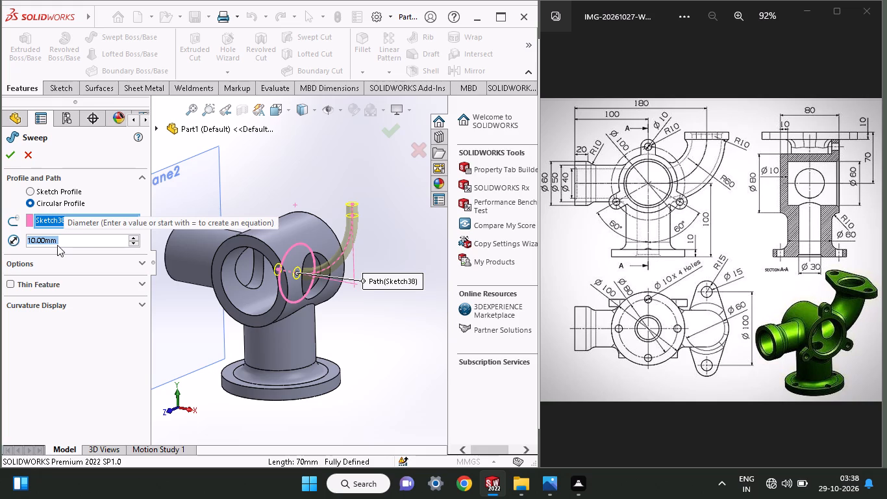
type("50")
key("Return")
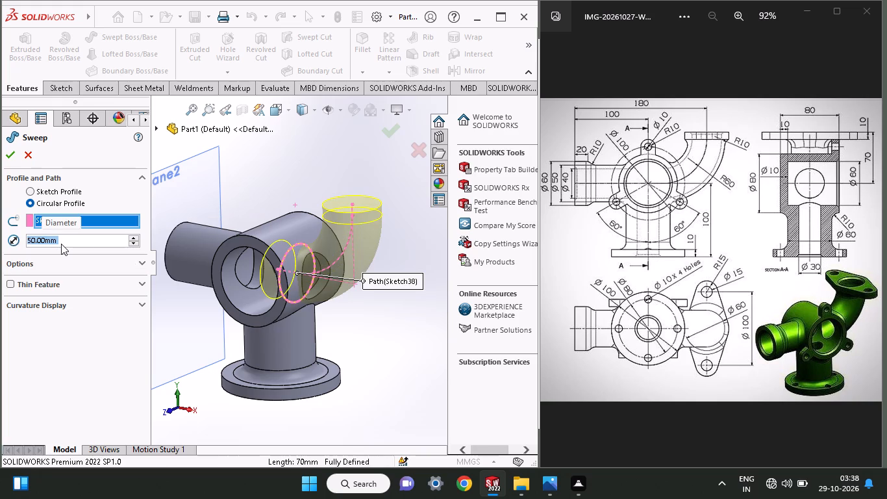
left_click(19, 285)
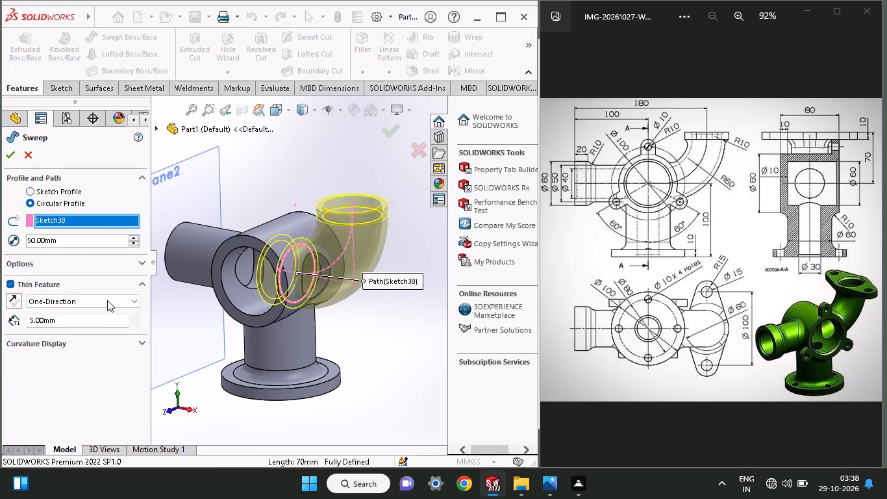
middle_click_drag(189, 327, 223, 311)
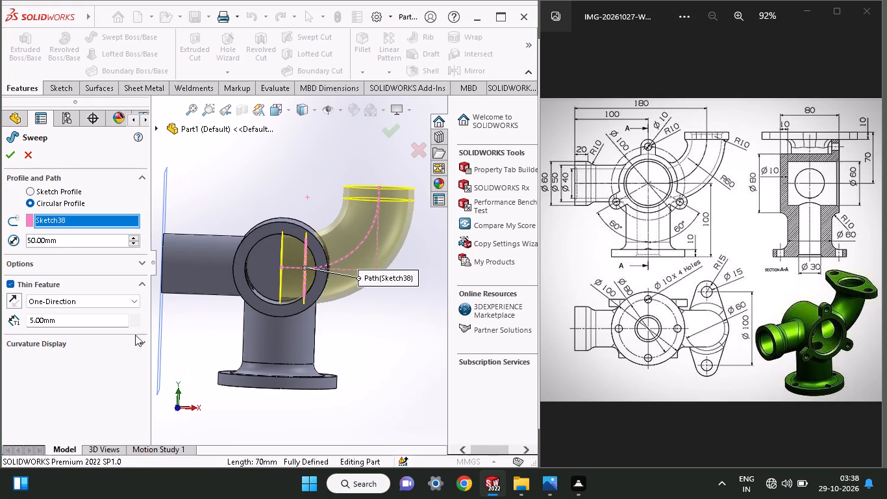
left_click(8, 301)
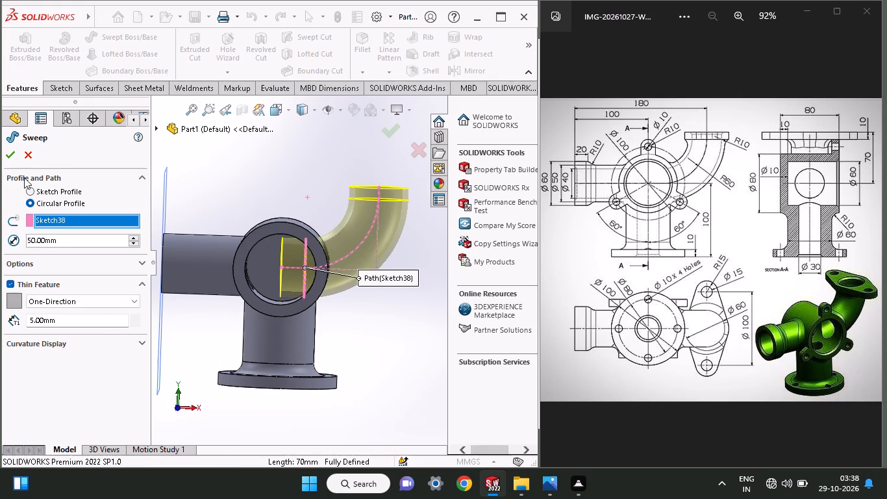
left_click(6, 159)
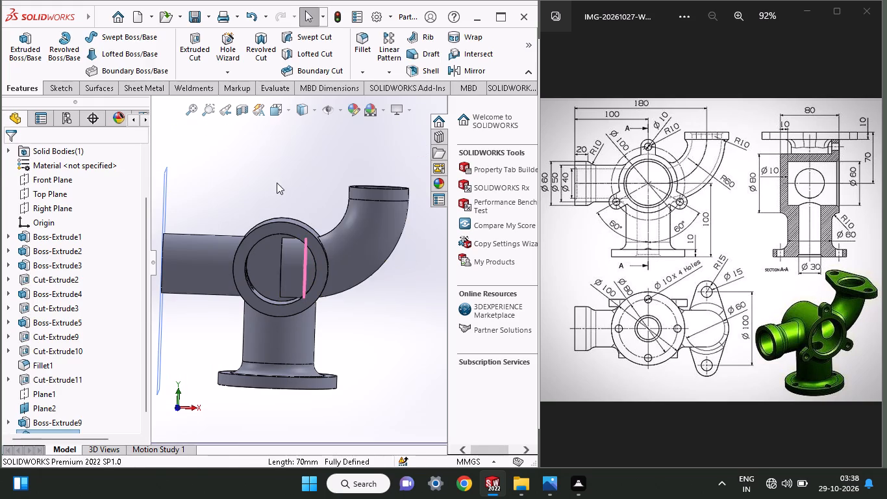
On the flat end face inside the main cylinder's bore, sketch a circle from the bore's centre out to its edge.
middle_click_drag(277, 183, 257, 222)
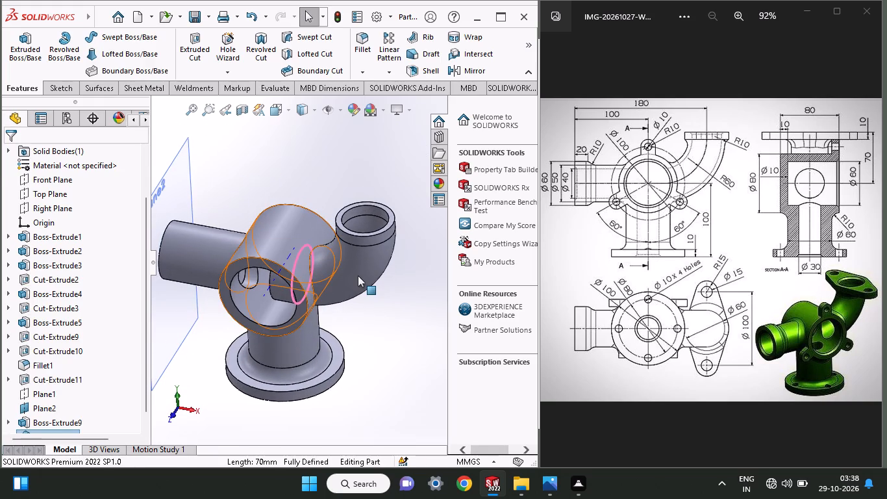
middle_click_drag(356, 278, 371, 247)
left_click(267, 267)
left_click(332, 230)
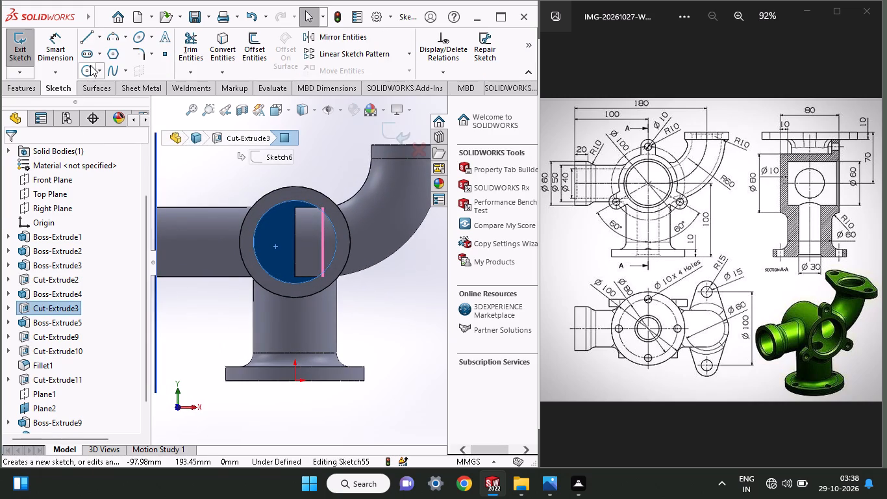
left_click(85, 70)
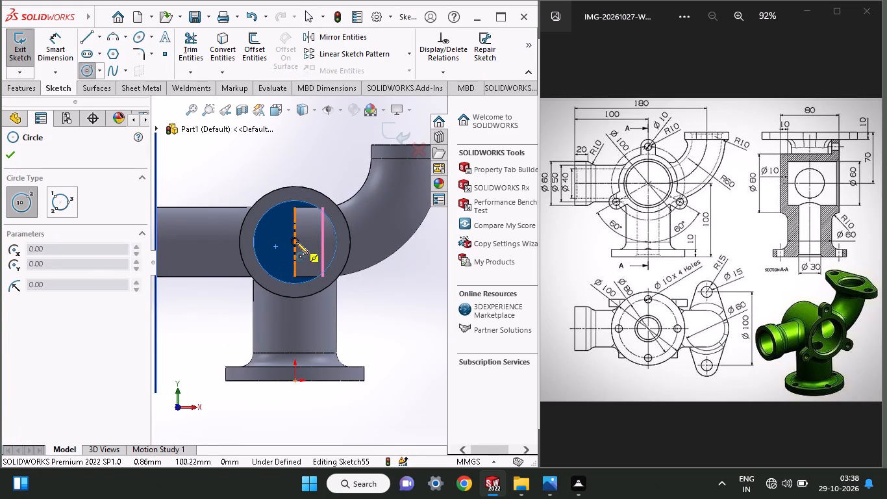
left_click(296, 242)
left_click(313, 282)
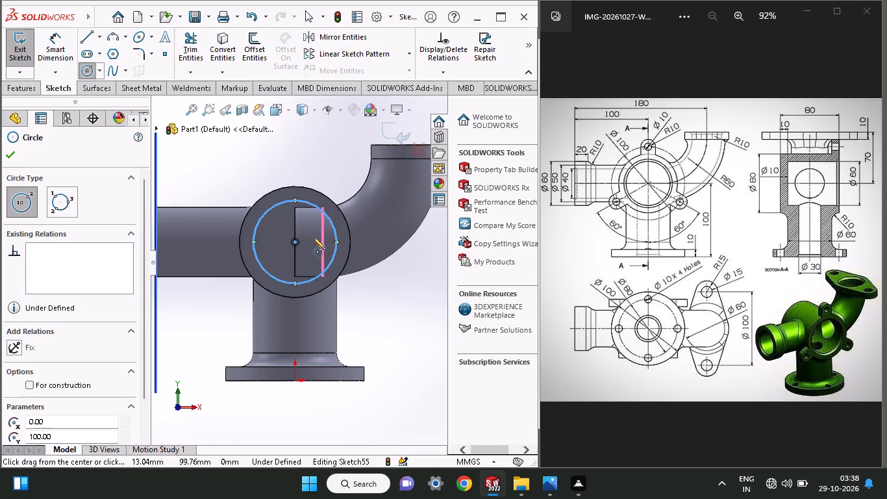
Cut the bore circle Through All in the reversed direction, towards the main cylinder's open end.
middle_click_drag(327, 161, 338, 194)
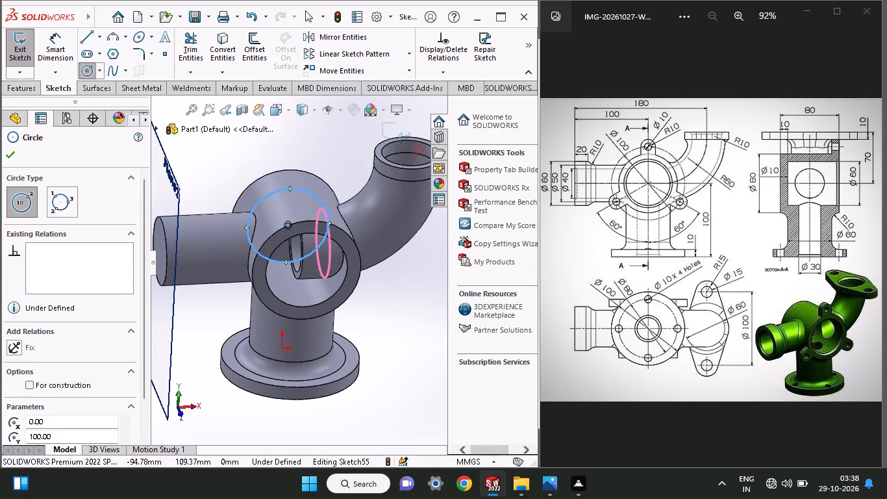
left_click(16, 89)
left_click(179, 47)
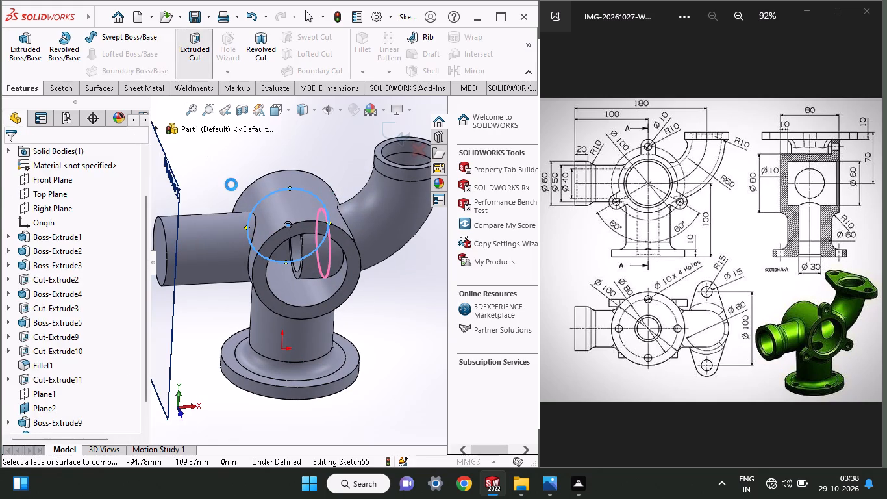
left_click(42, 238)
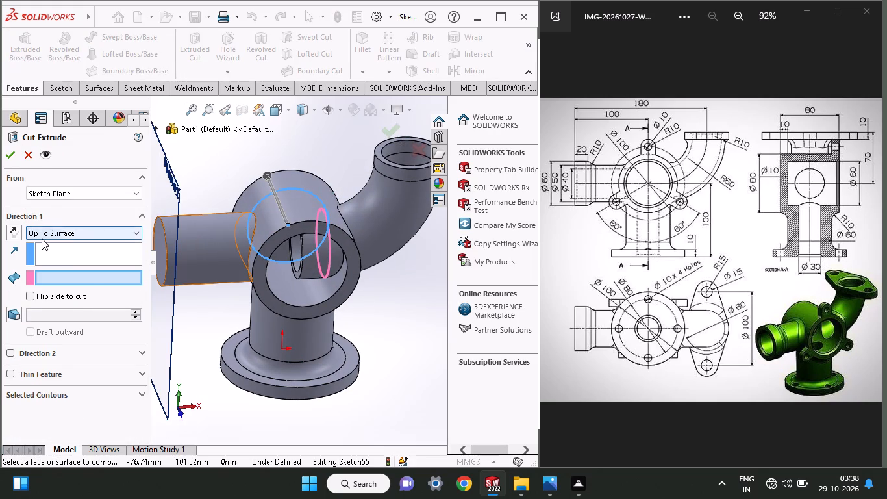
left_click(42, 255)
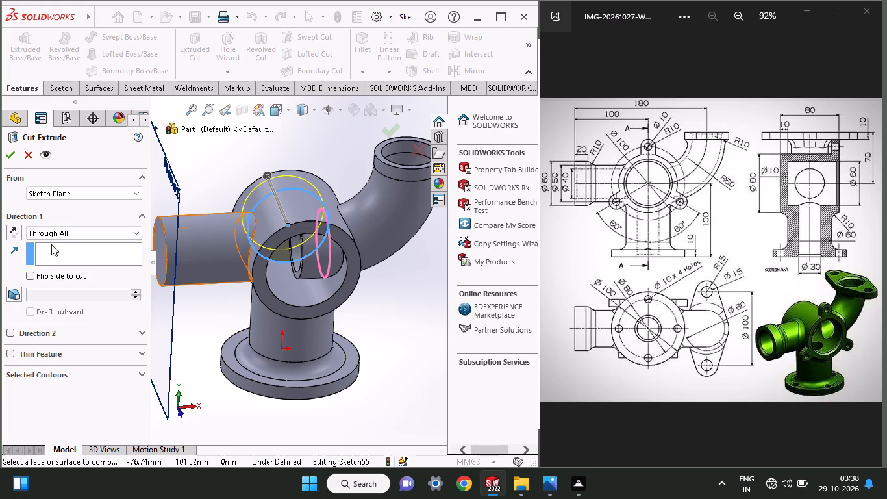
left_click(13, 233)
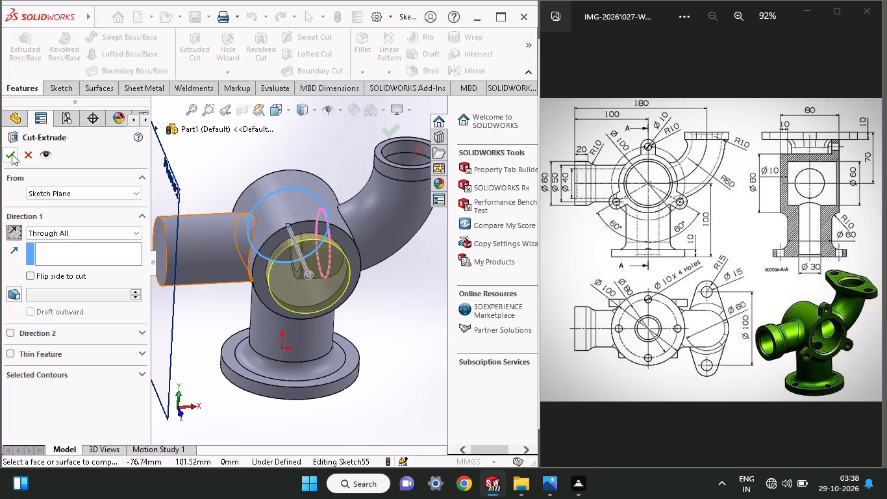
left_click(12, 151)
On the horizontal side pipe's solid end face, sketch a circle concentric with the pipe and dimension its diameter to 40 mm.
middle_click_drag(249, 209, 219, 321)
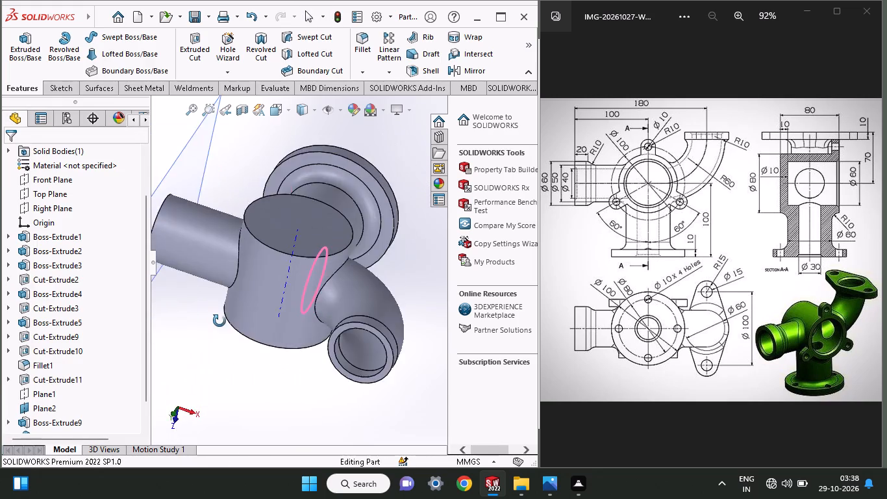
middle_click_drag(219, 321, 205, 203)
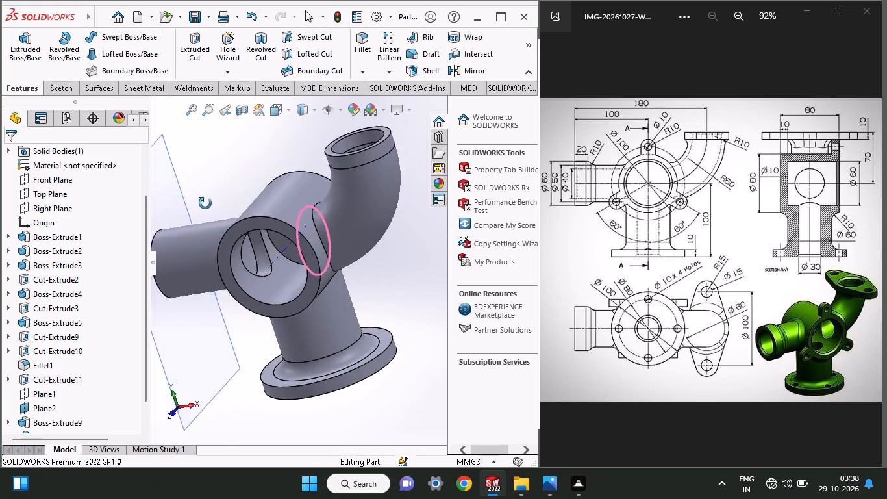
middle_click_drag(205, 203, 312, 170)
left_click(287, 226)
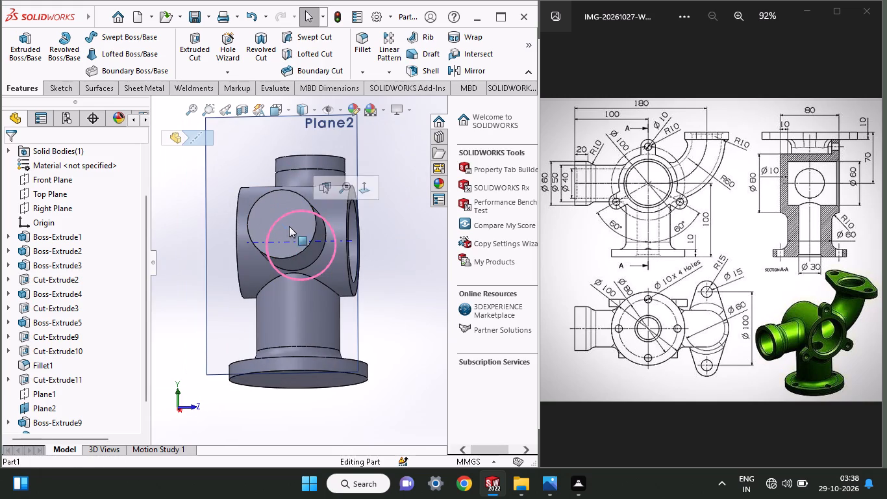
left_click(446, 307)
left_click(301, 233)
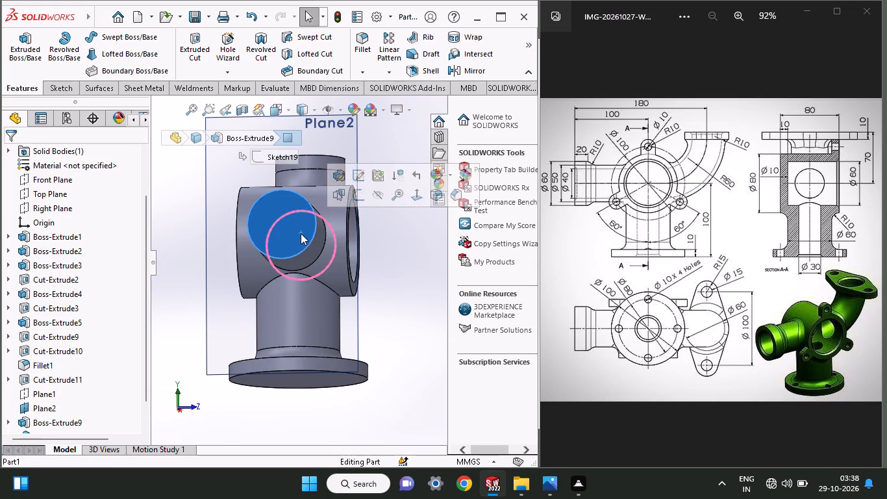
left_click(364, 198)
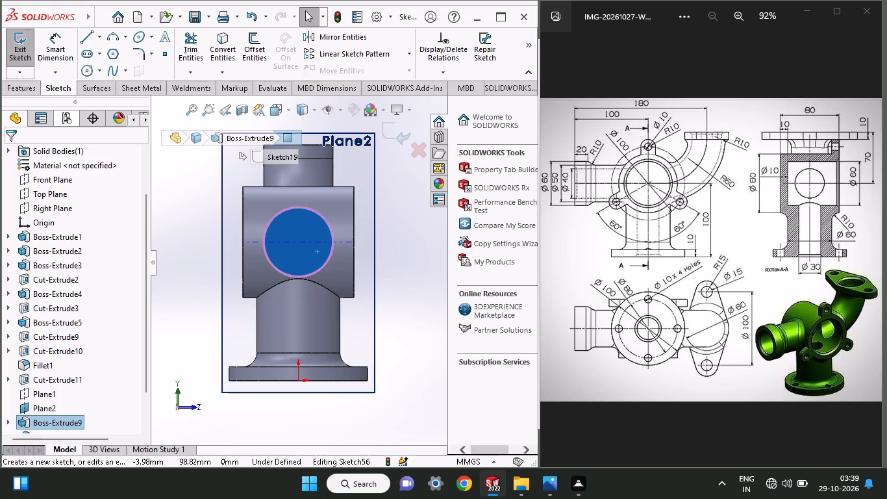
left_click(93, 70)
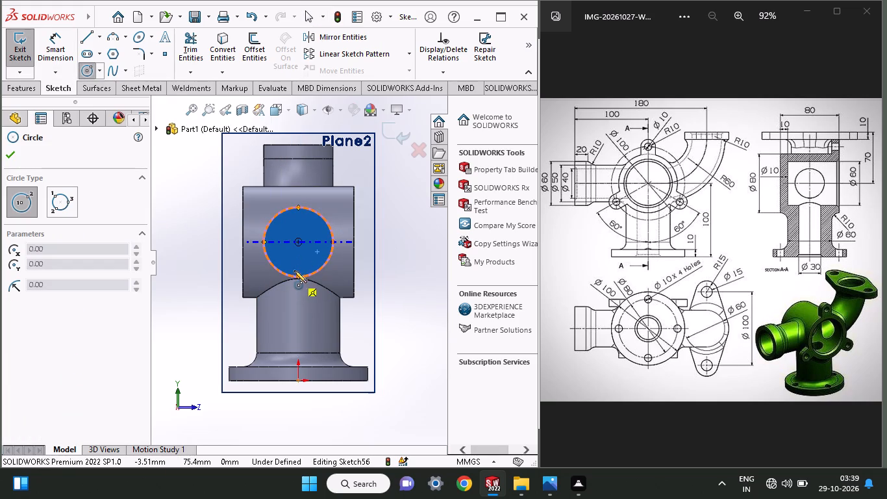
left_click(297, 239)
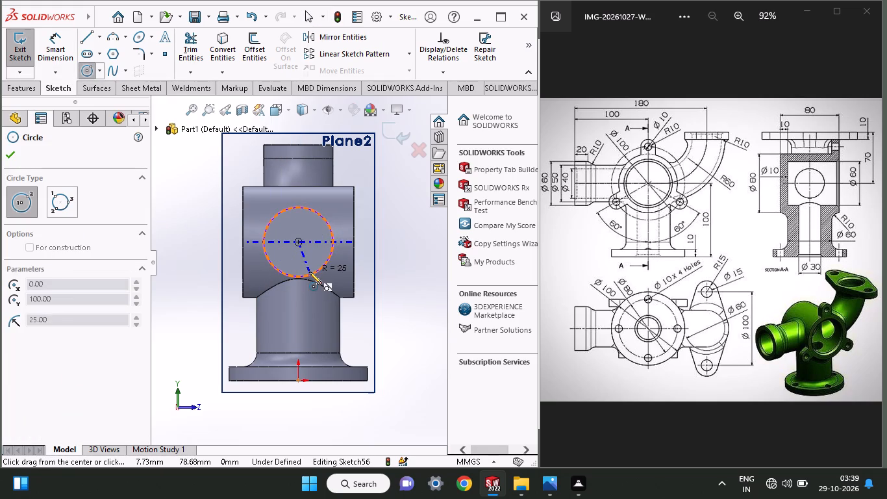
left_click(304, 264)
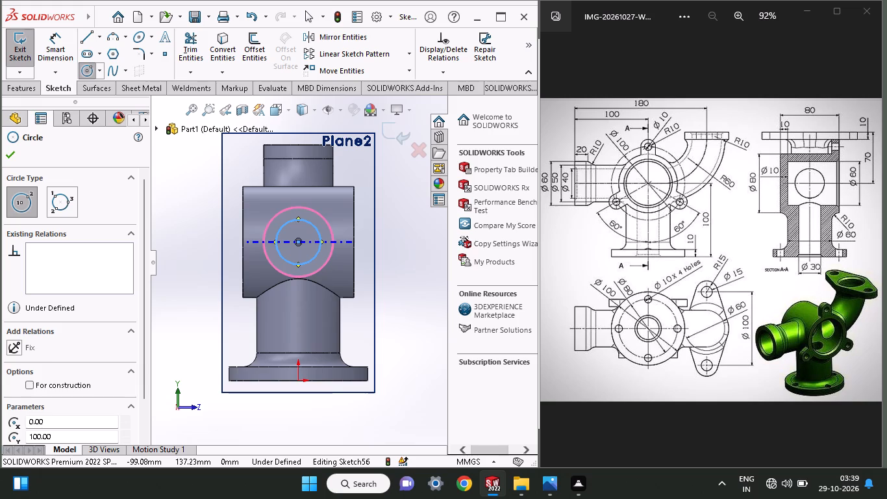
left_click(64, 63)
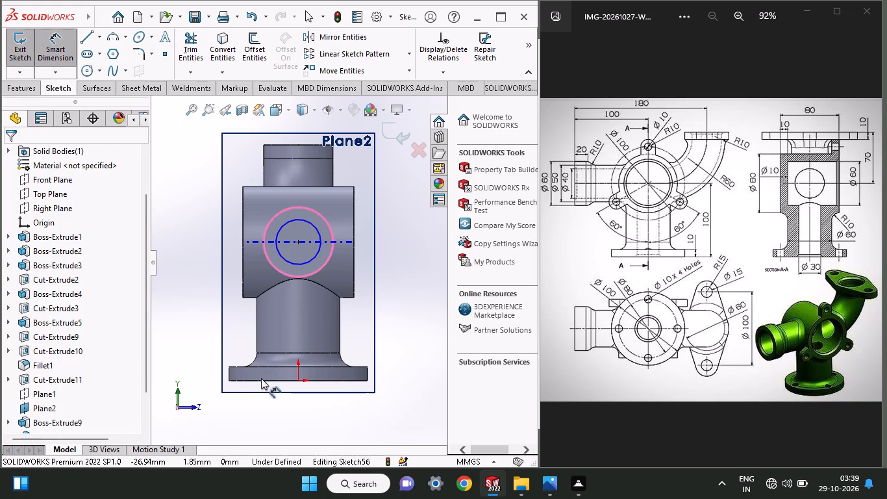
left_click_drag(296, 262, 280, 266)
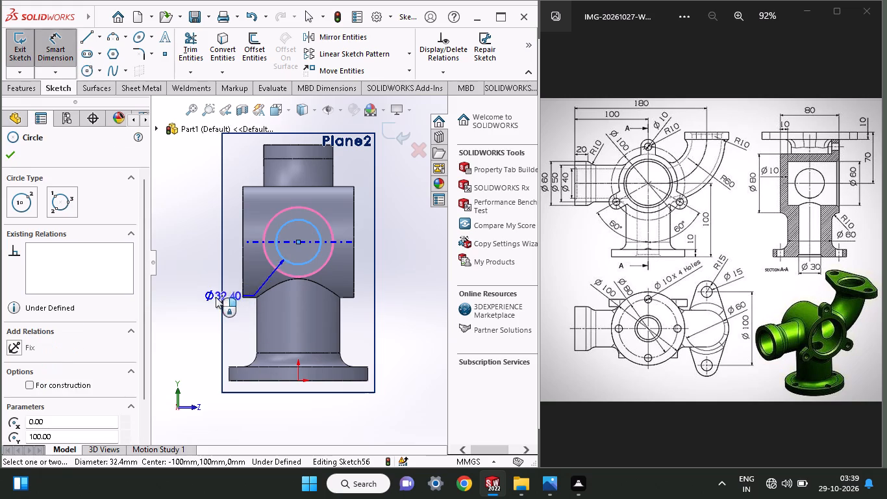
left_click(188, 302)
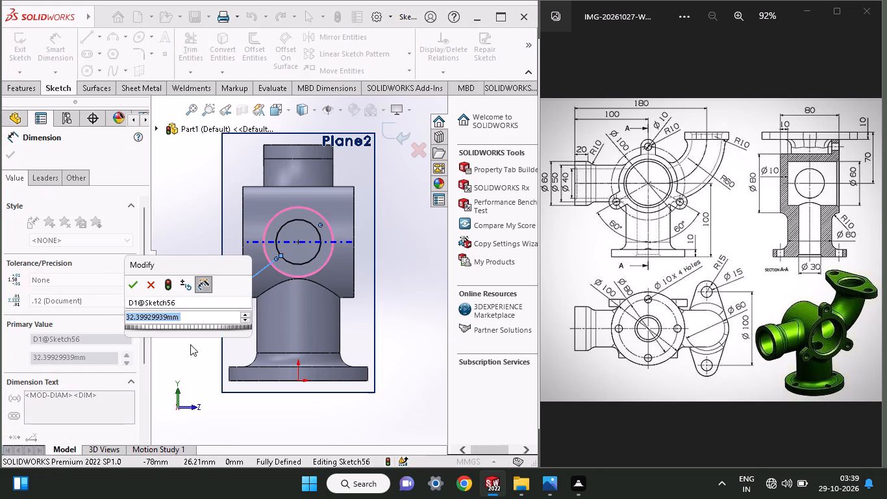
type("40")
key("Return")
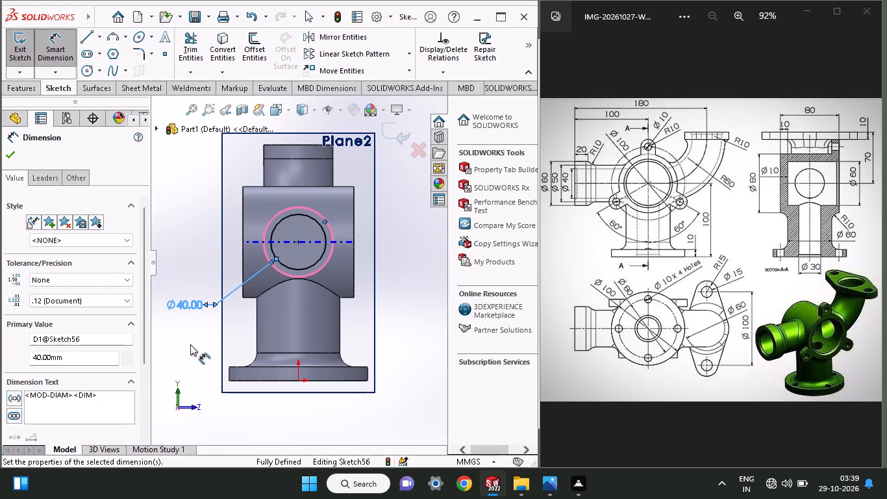
Extrude-cut the 40 mm circle through the side pipe, using Up To Surface with the main cylinder's inner bore face as the limit.
left_click(17, 88)
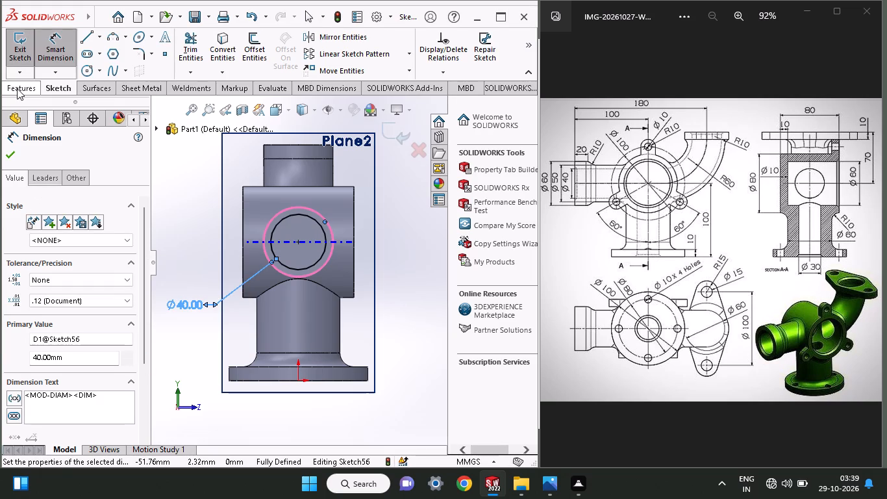
left_click(205, 56)
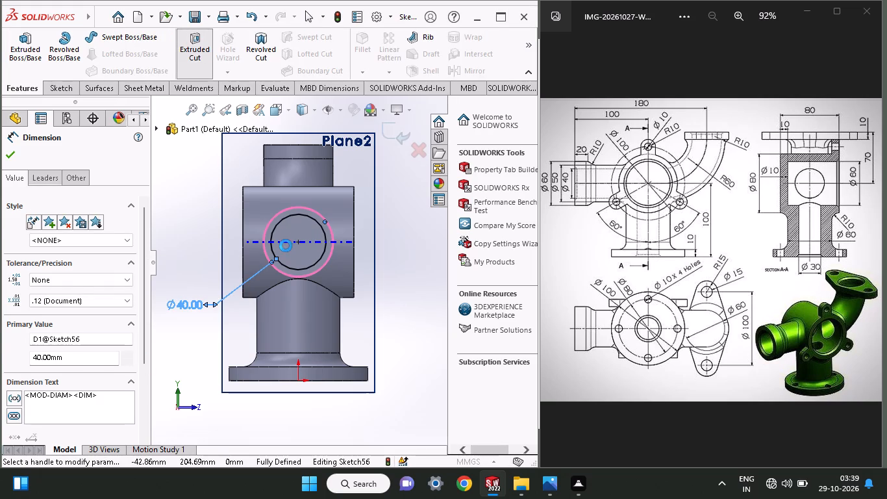
middle_click_drag(349, 267, 310, 283)
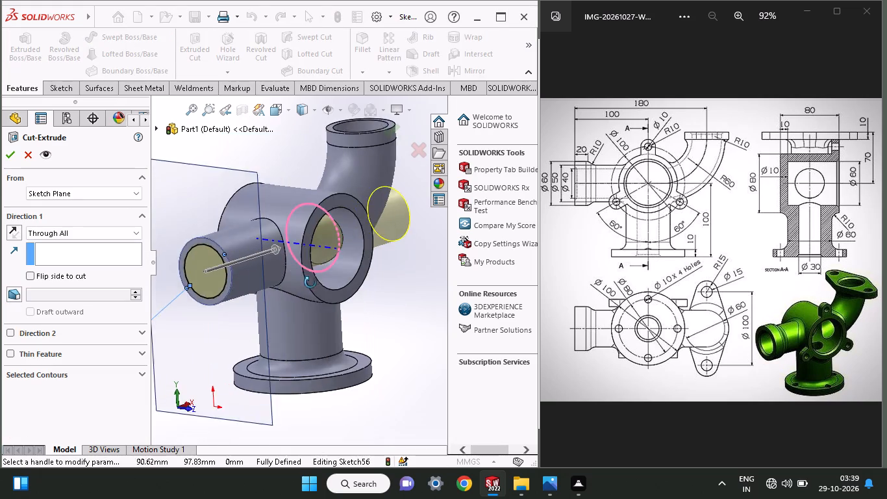
middle_click_drag(310, 283, 284, 292)
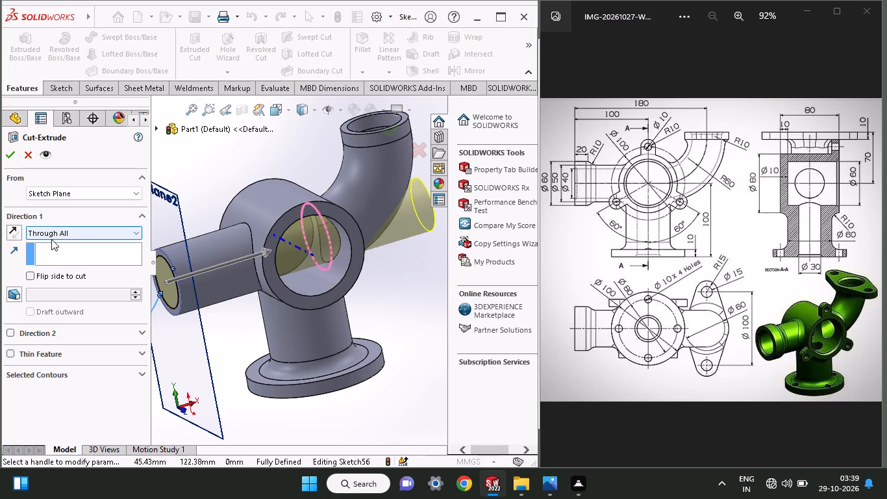
left_click(51, 239)
left_click(53, 246)
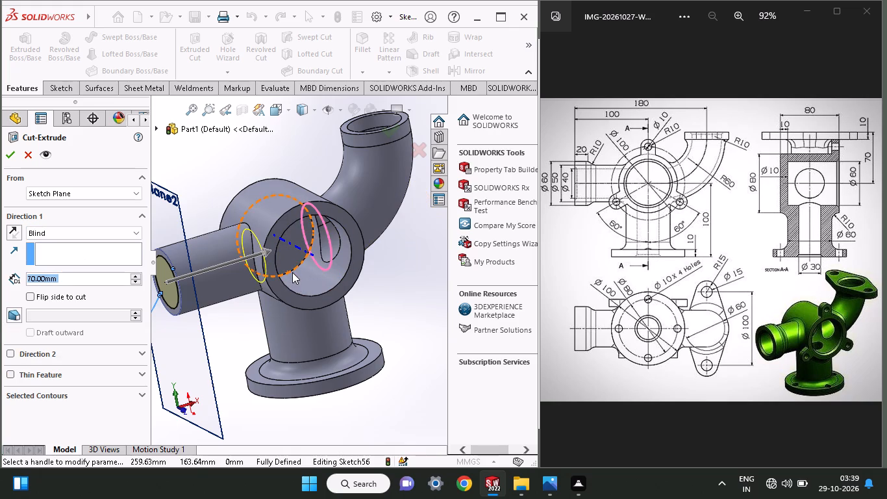
middle_click_drag(292, 272, 248, 282)
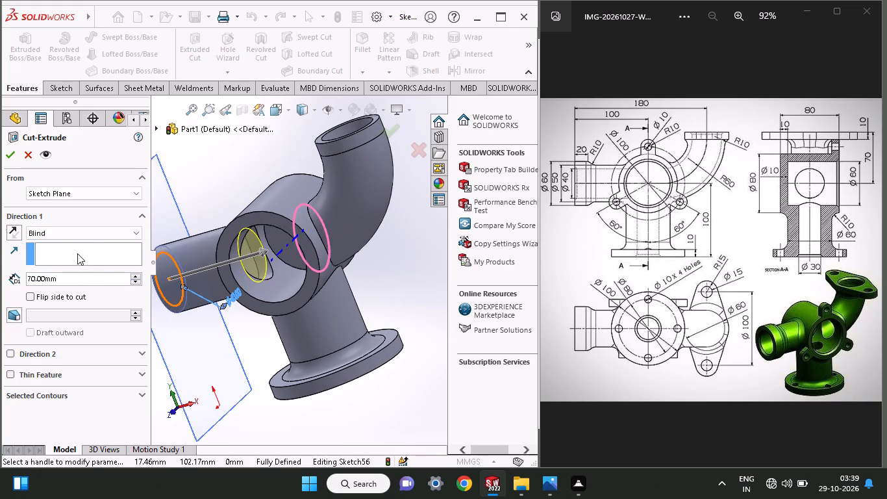
left_click(86, 233)
left_click(73, 287)
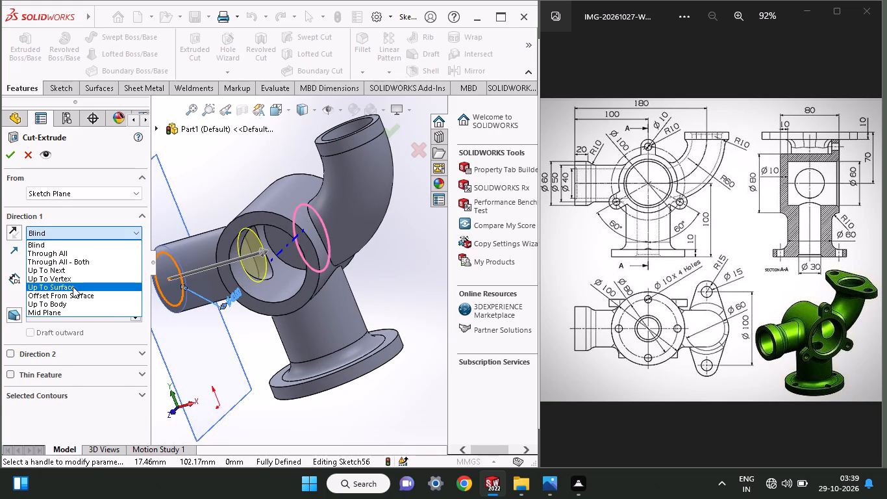
left_click(269, 295)
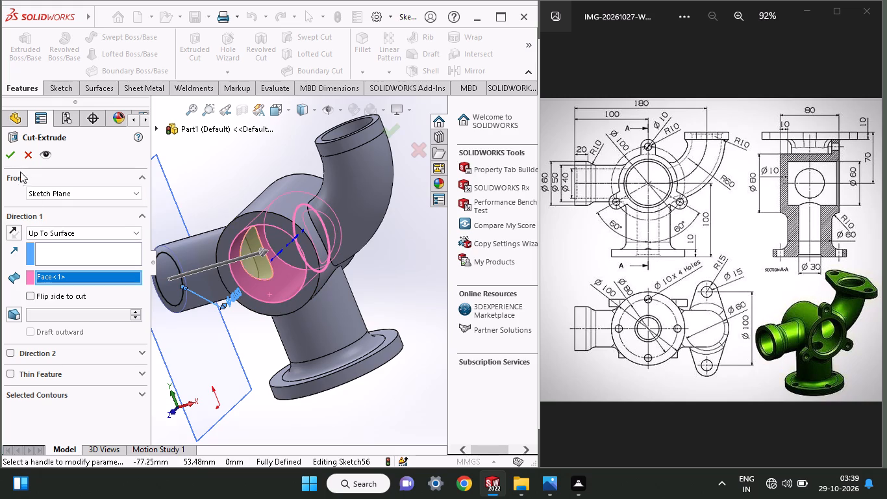
left_click(9, 154)
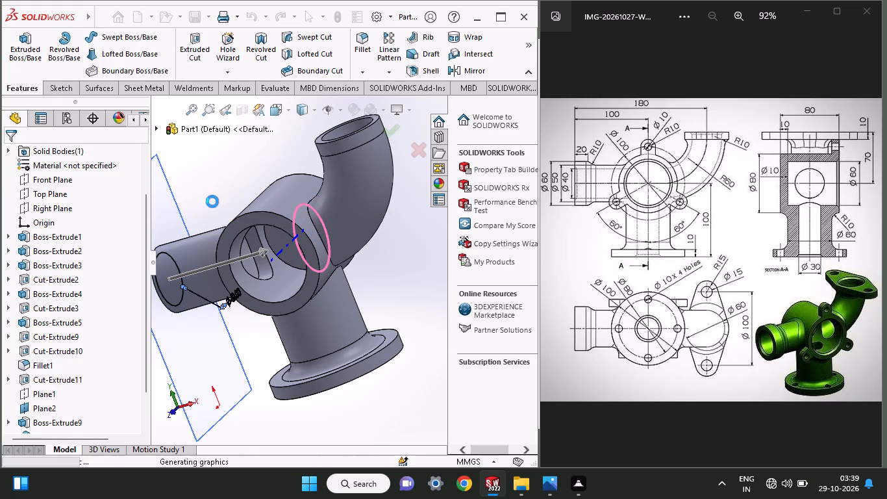
Fillet the edge where the horizontal side pipe meets the main cylinder with a symmetric 10 mm radius.
middle_click_drag(219, 201, 332, 194)
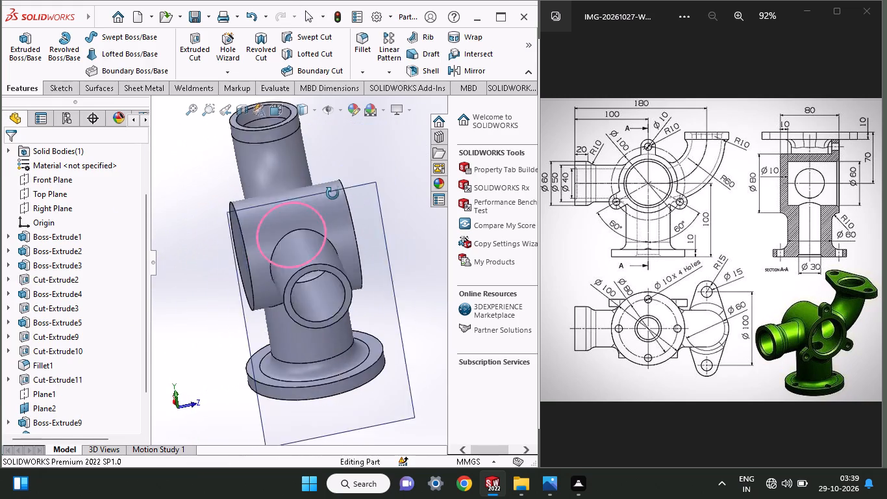
middle_click_drag(332, 194, 316, 212)
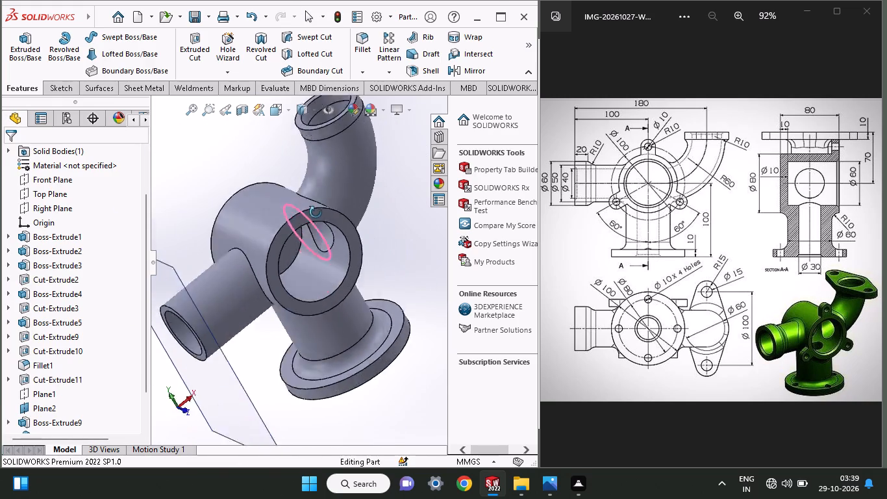
middle_click_drag(316, 212, 331, 282)
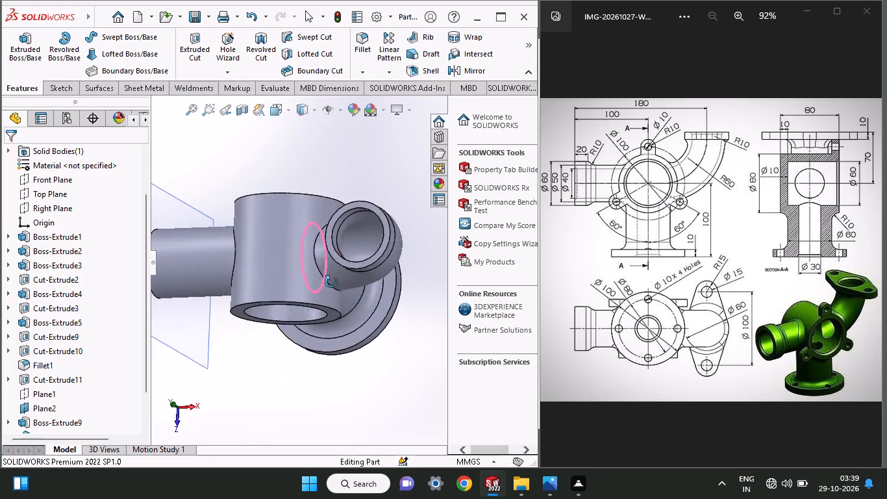
middle_click_drag(331, 282, 311, 307)
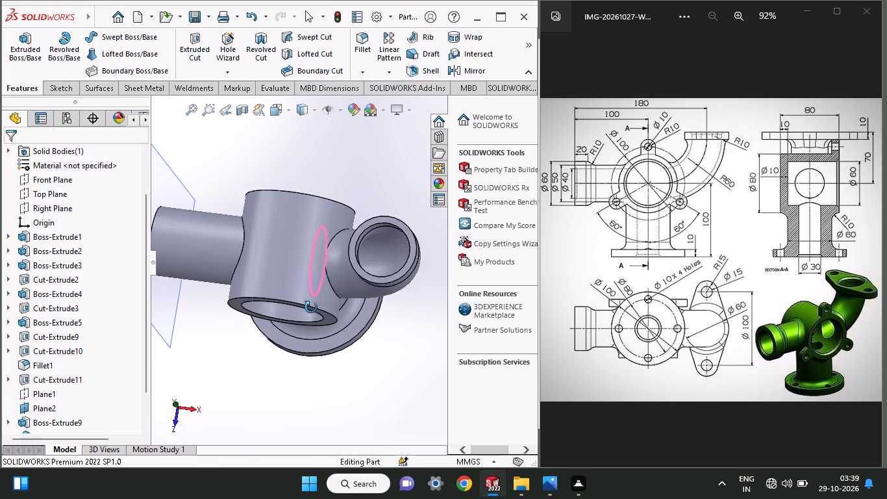
middle_click_drag(311, 307, 291, 265)
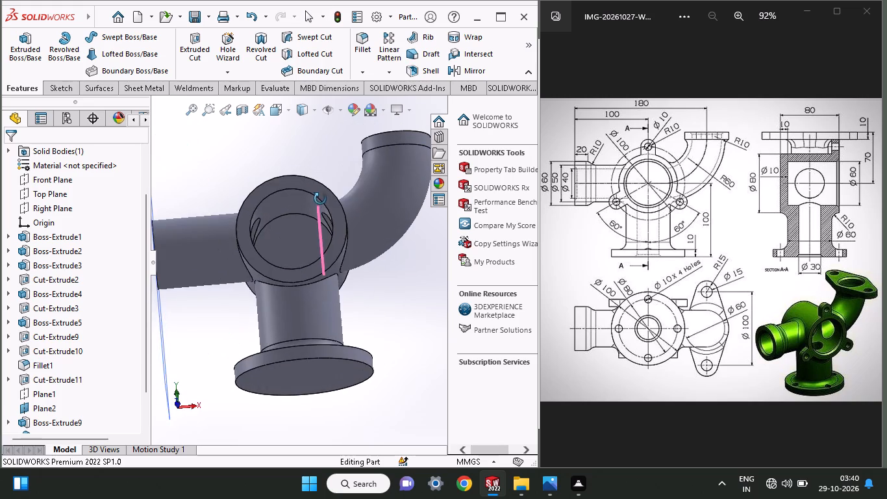
left_click(364, 40)
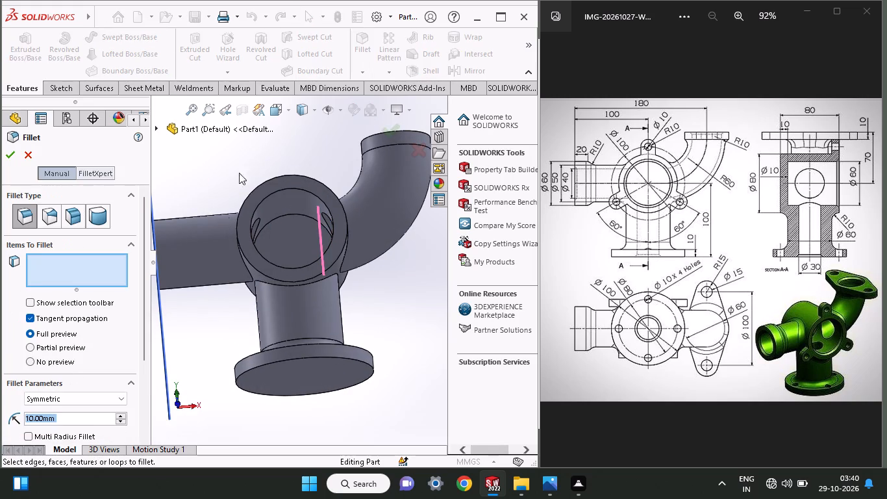
left_click(243, 266)
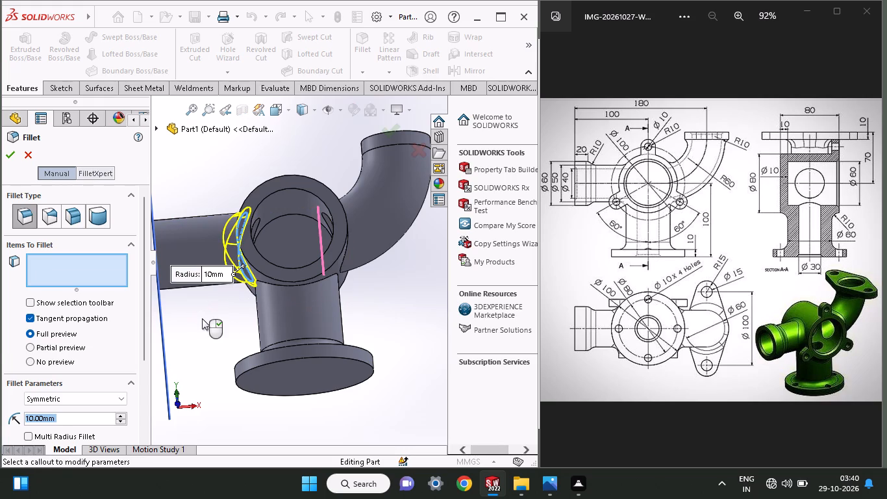
left_click(4, 157)
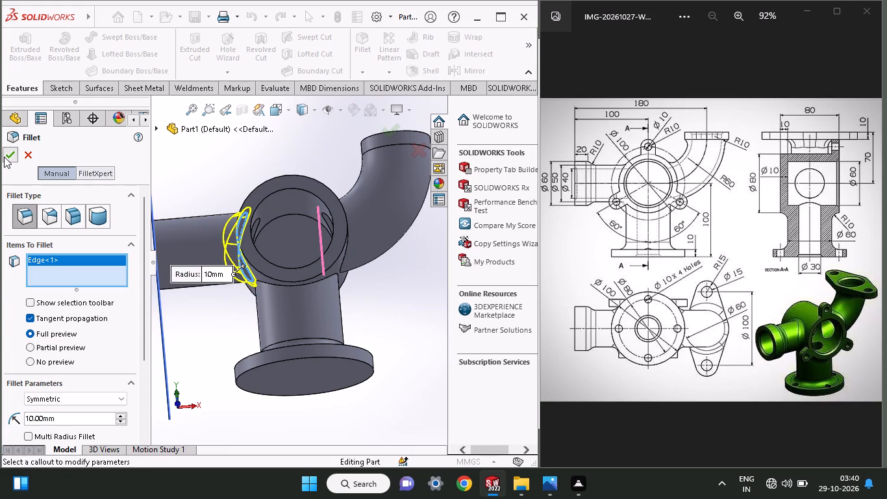
middle_click_drag(195, 174, 231, 231)
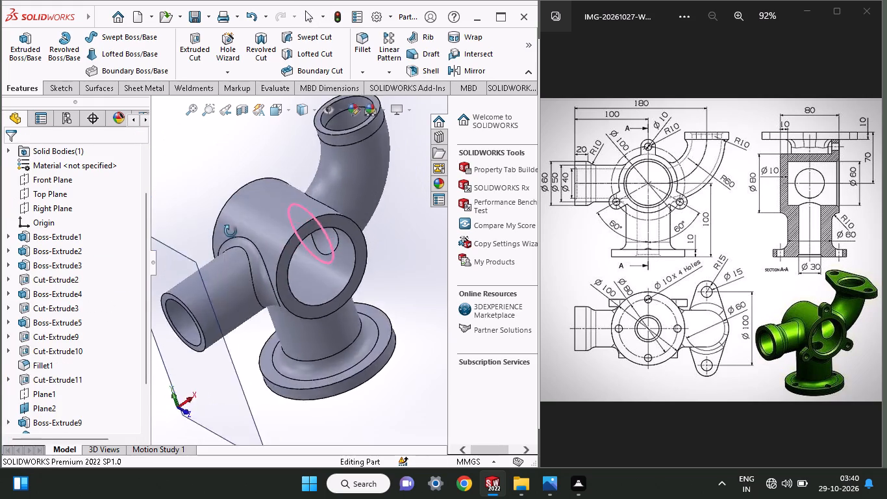
Fillet the edge where the curved elbow pipe meets the main cylinder with a symmetric 10 mm radius.
middle_click_drag(231, 231, 241, 229)
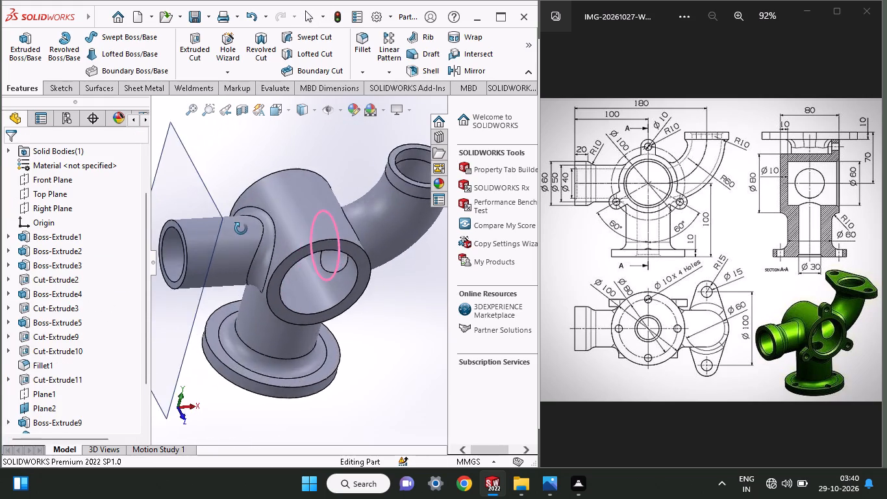
middle_click_drag(241, 229, 226, 193)
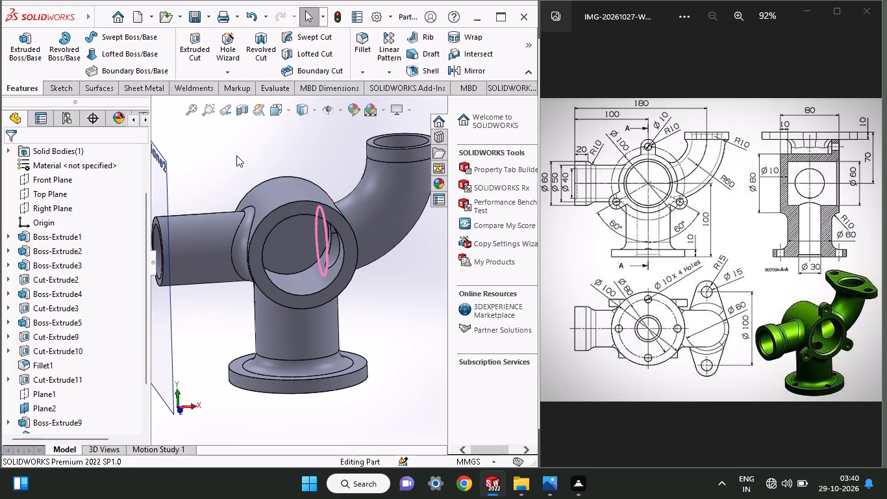
left_click(358, 41)
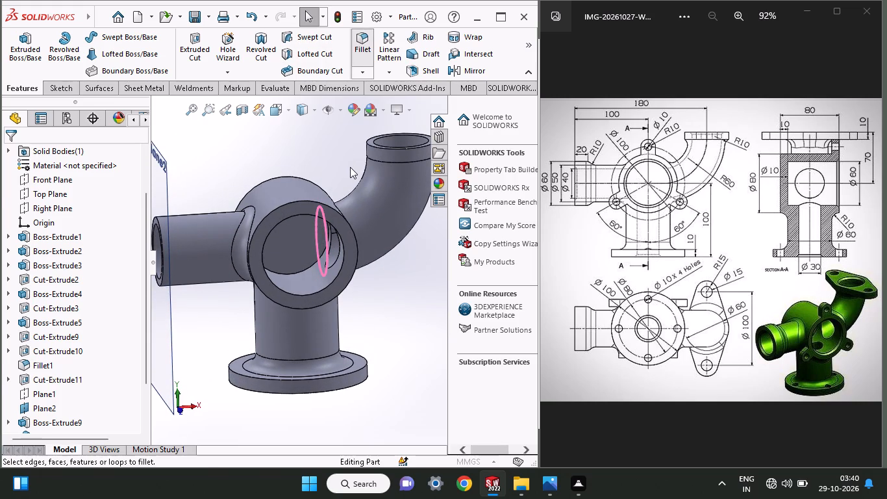
middle_click_drag(350, 167, 329, 191)
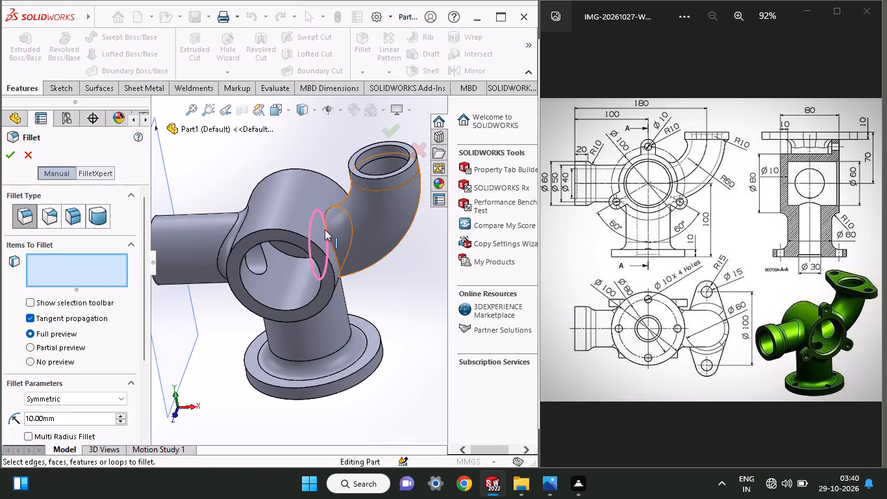
left_click(325, 229)
left_click(14, 155)
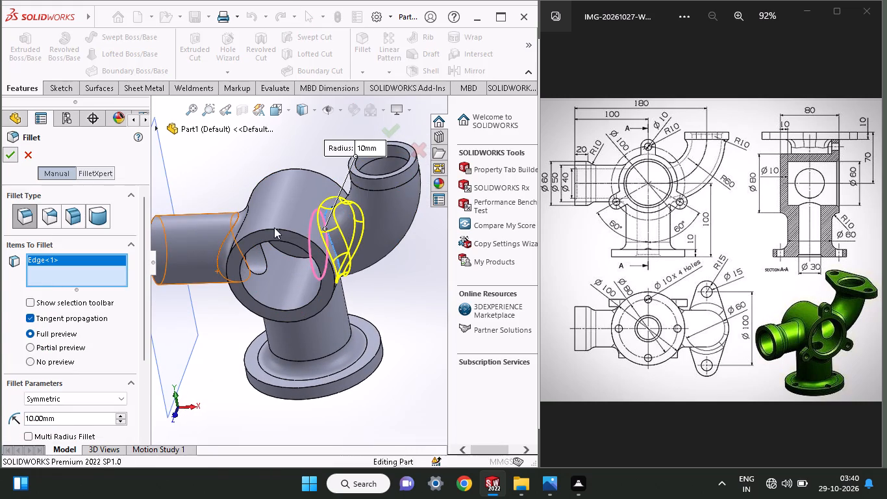
Open a new sketch on the annular end face of the curved elbow pipe.
middle_click_drag(286, 177, 344, 337)
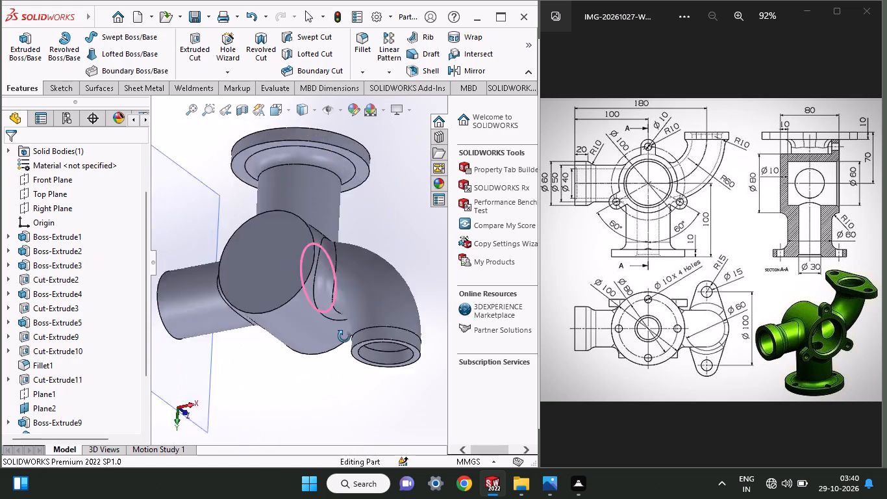
middle_click_drag(344, 337, 281, 253)
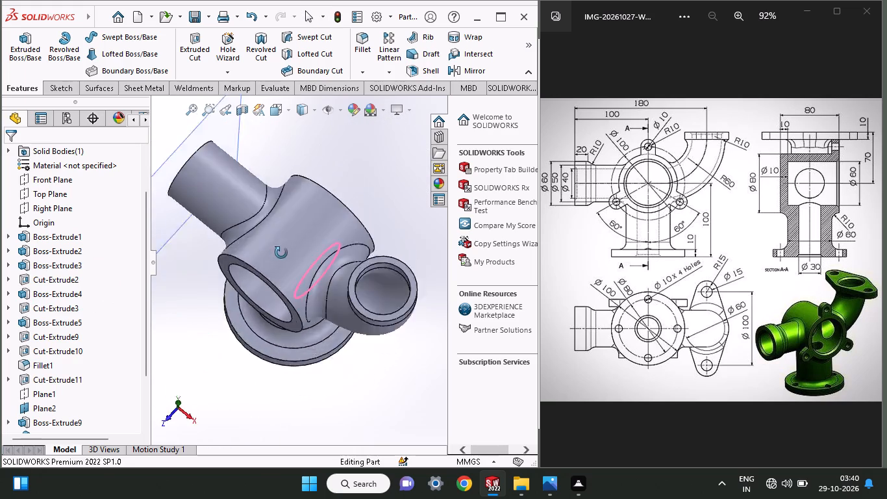
middle_click_drag(281, 253, 306, 242)
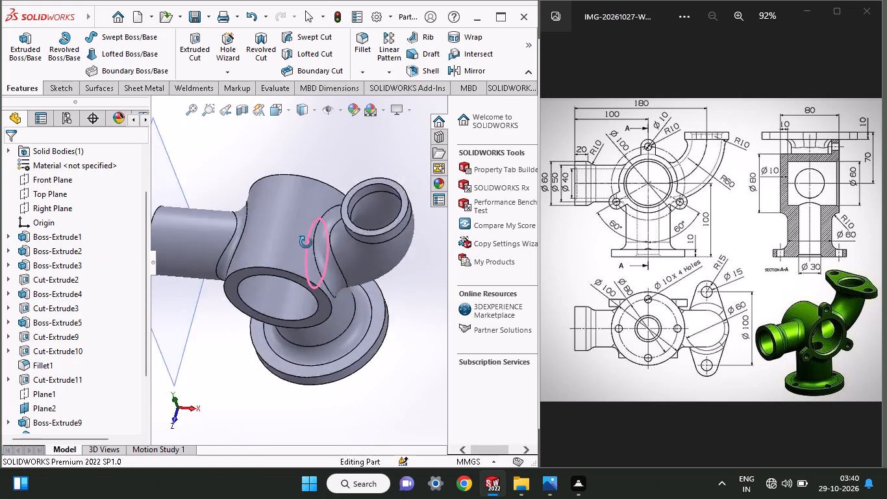
middle_click_drag(306, 242, 297, 249)
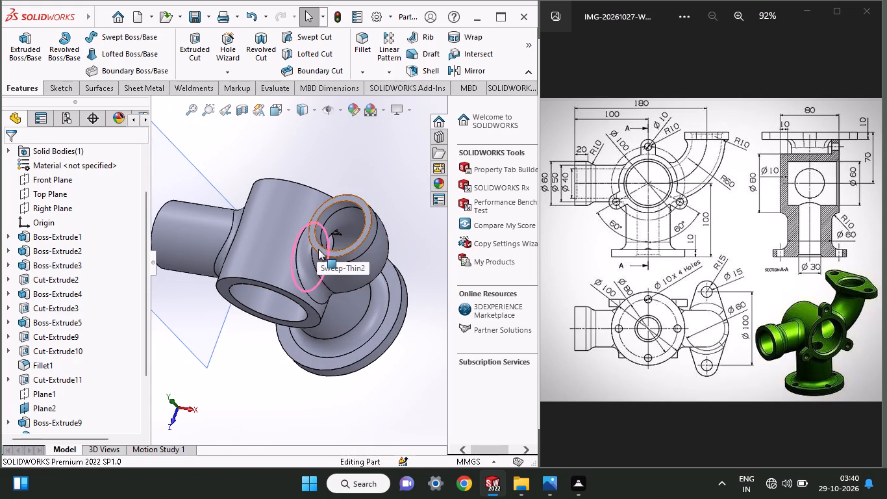
left_click(318, 249)
left_click(378, 211)
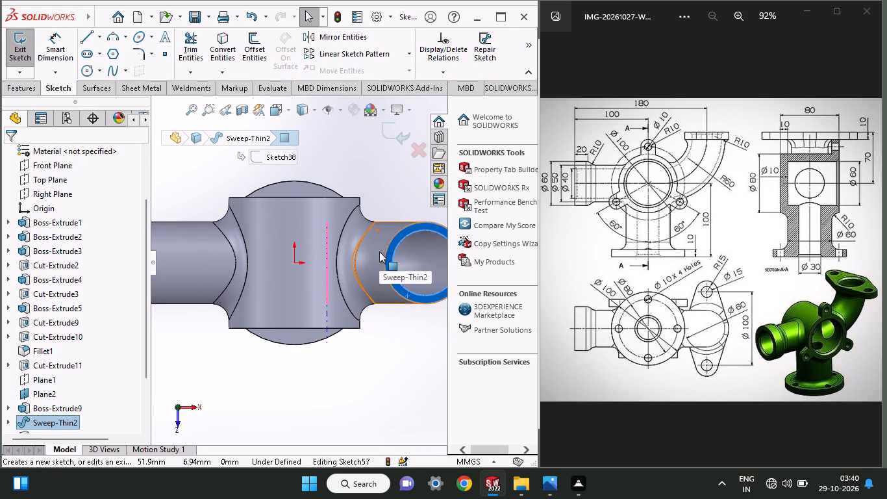
scroll(378, 257, "up", 3, "ctrl")
scroll(378, 257, "down", 2, "ctrl")
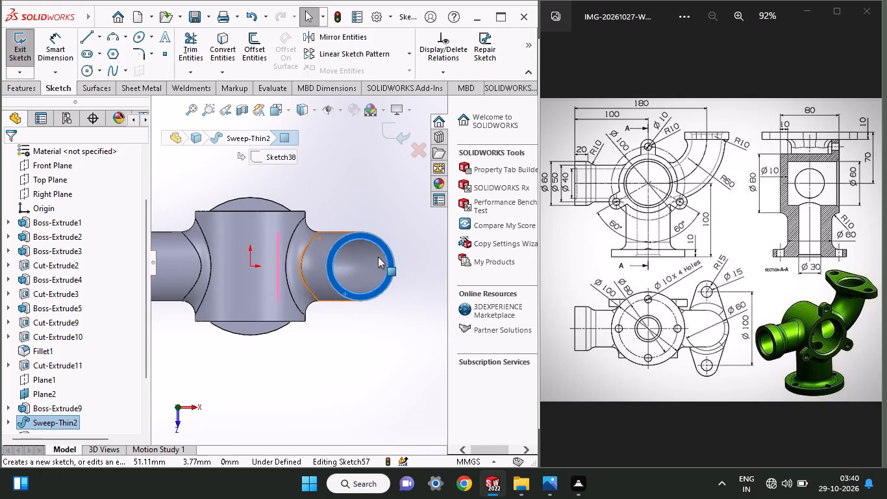
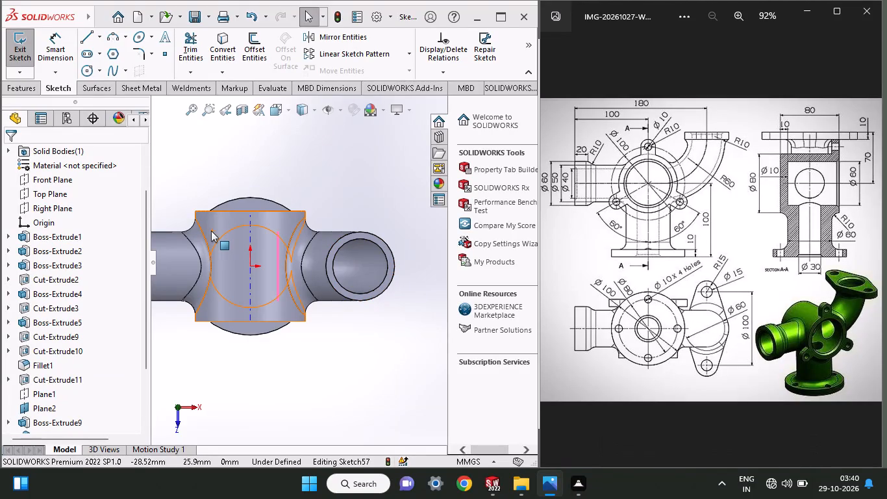
Sketch a circle concentric with the curved elbow pipe's end opening and set its diameter to 60 mm.
left_click(82, 70)
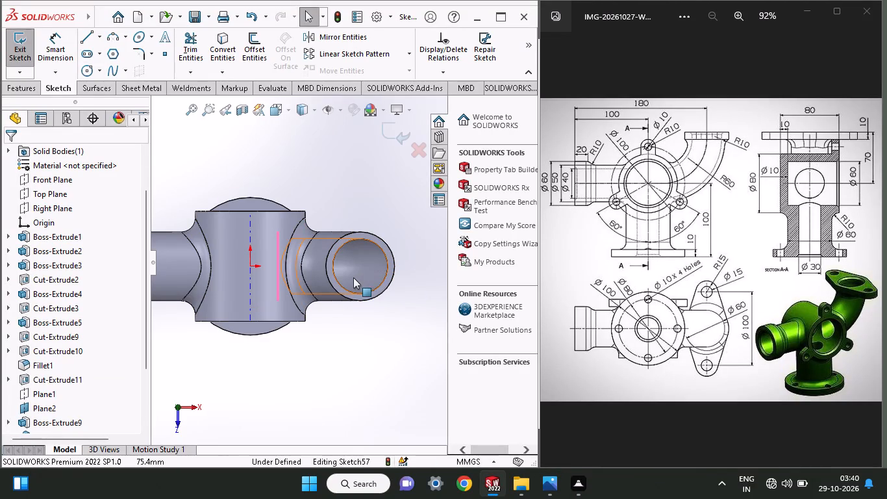
left_click(79, 71)
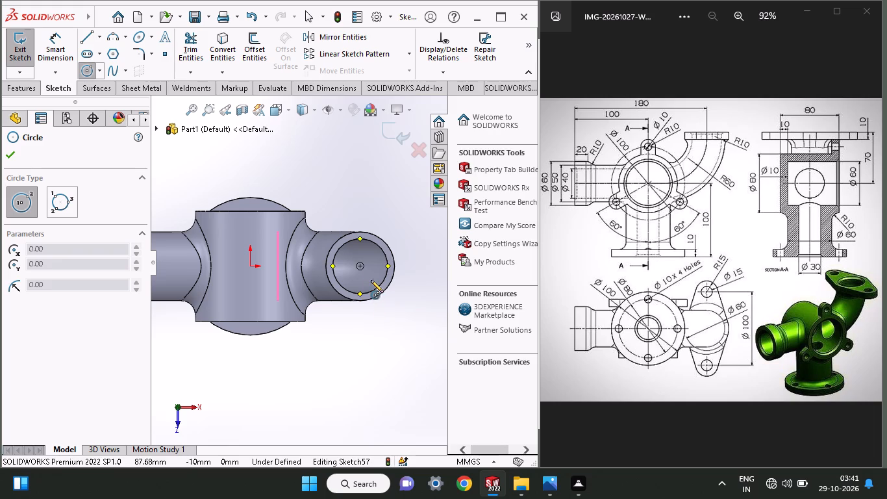
left_click(360, 268)
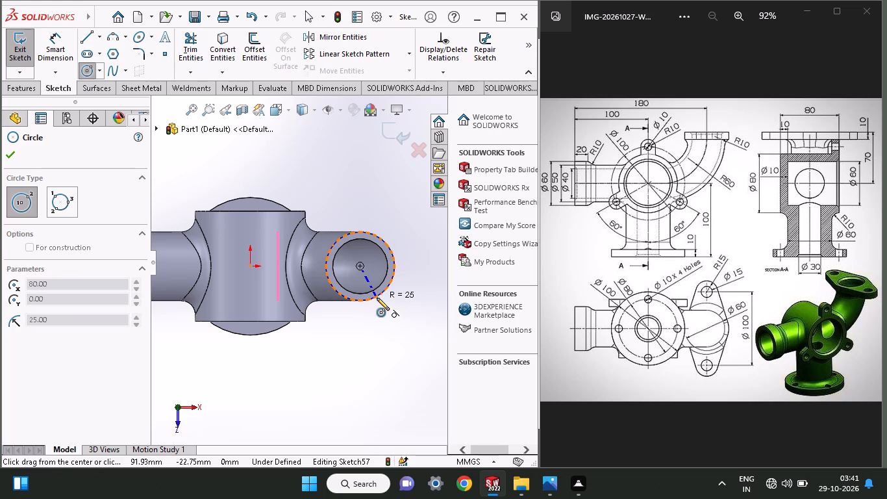
left_click(377, 309)
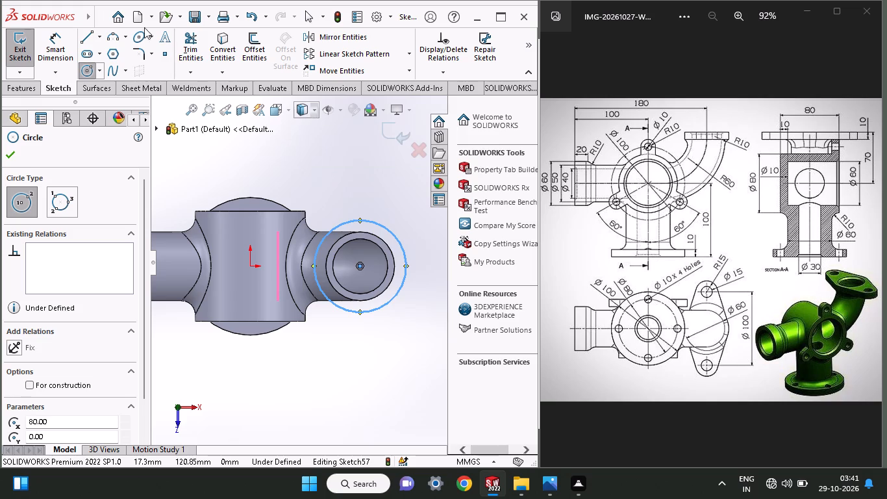
left_click(56, 70)
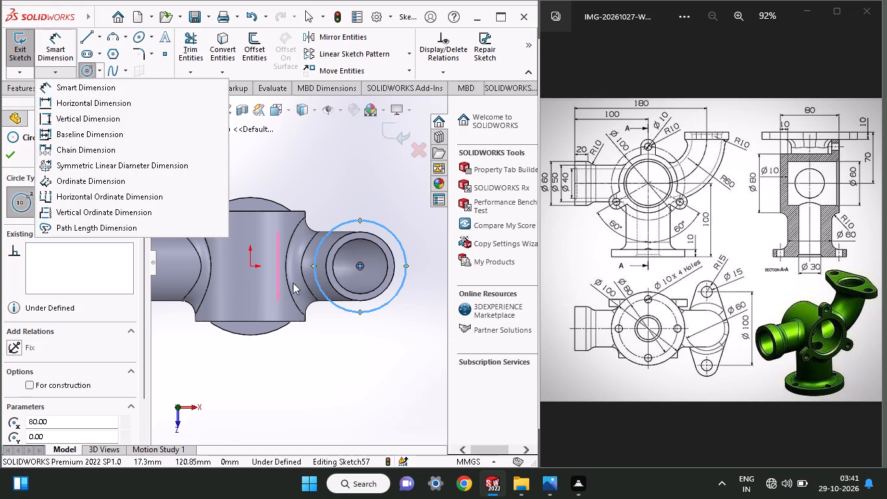
left_click(97, 94)
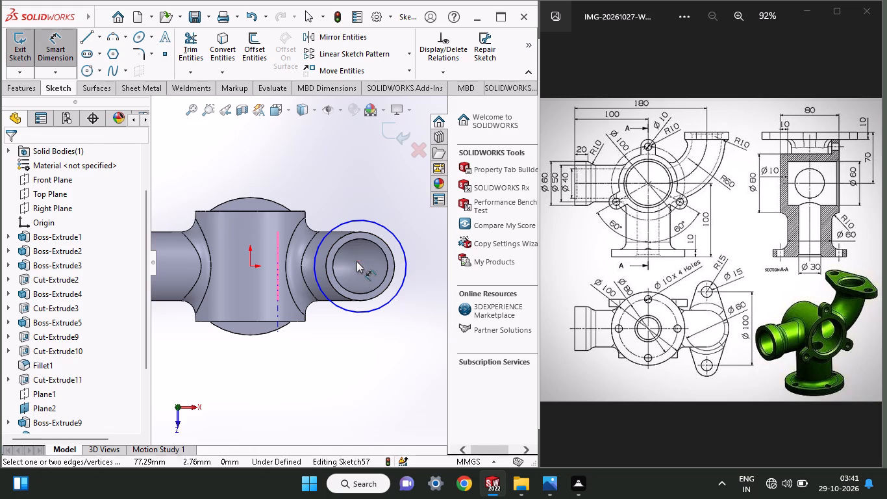
left_click(364, 311)
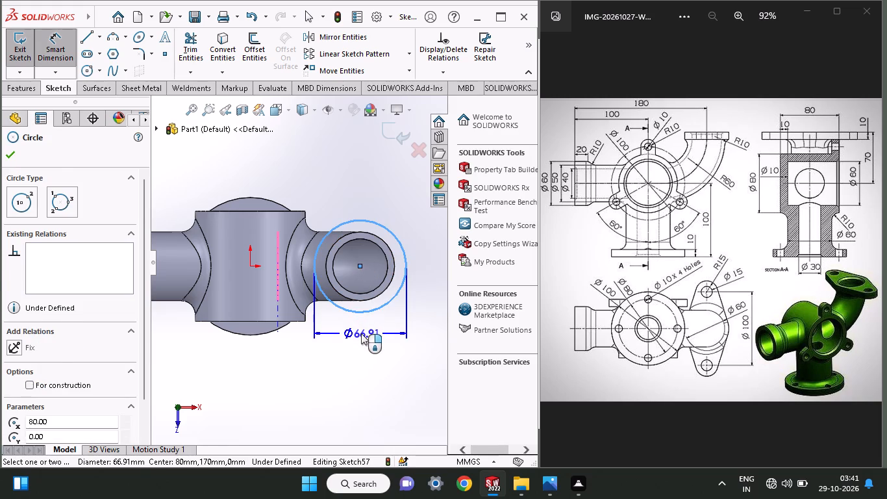
left_click(361, 333)
type("60")
key("Return")
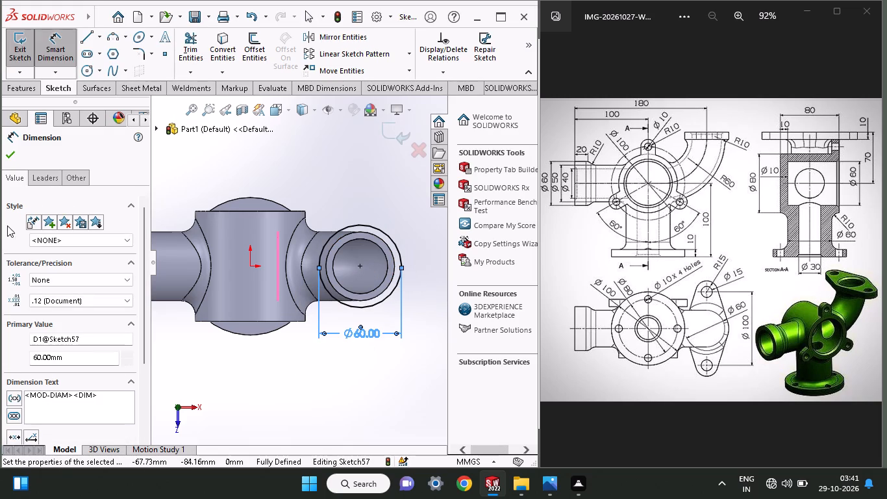
left_click(8, 155)
Extrude the 60 mm circle as a Blind boss 10 mm deep, reversed back toward the elbow pipe.
left_click(19, 93)
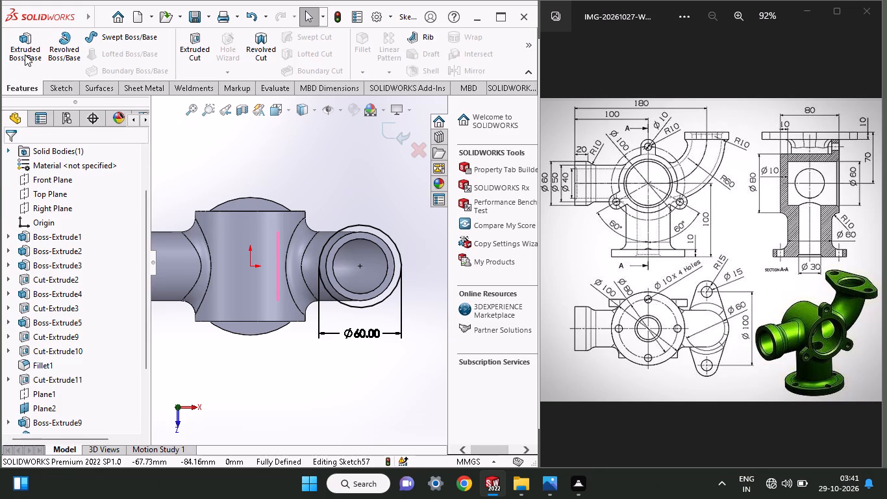
left_click(25, 55)
middle_click_drag(255, 368, 255, 344)
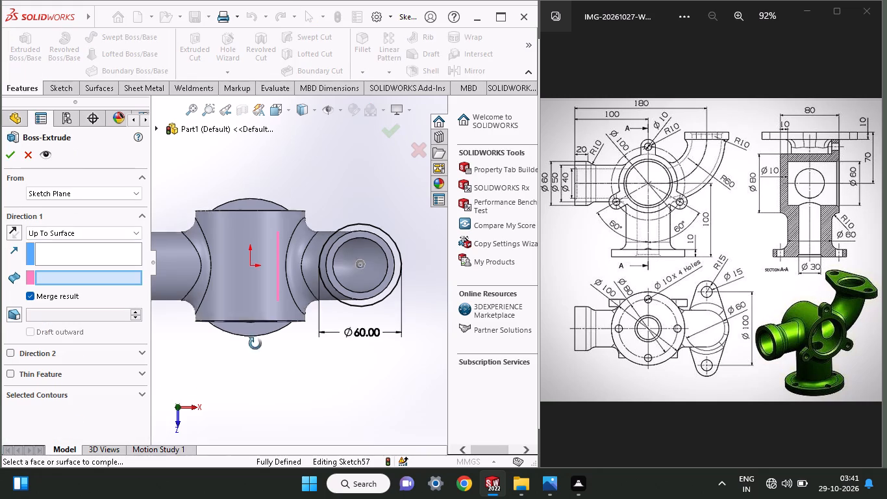
middle_click_drag(255, 344, 254, 310)
left_click(81, 233)
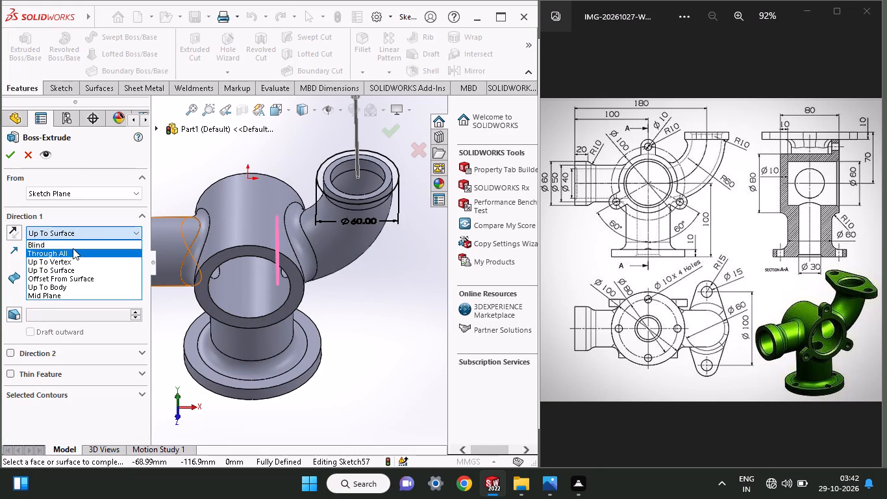
left_click(73, 248)
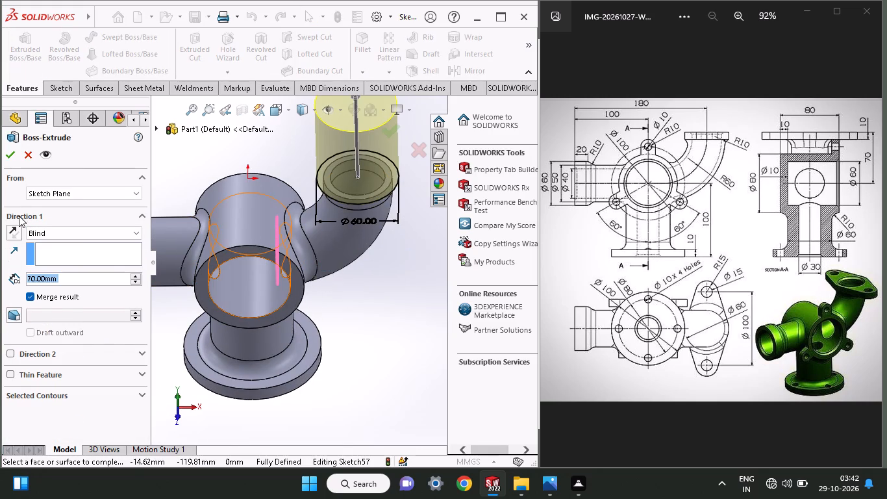
left_click(16, 233)
left_click_drag(64, 275, 0, 277)
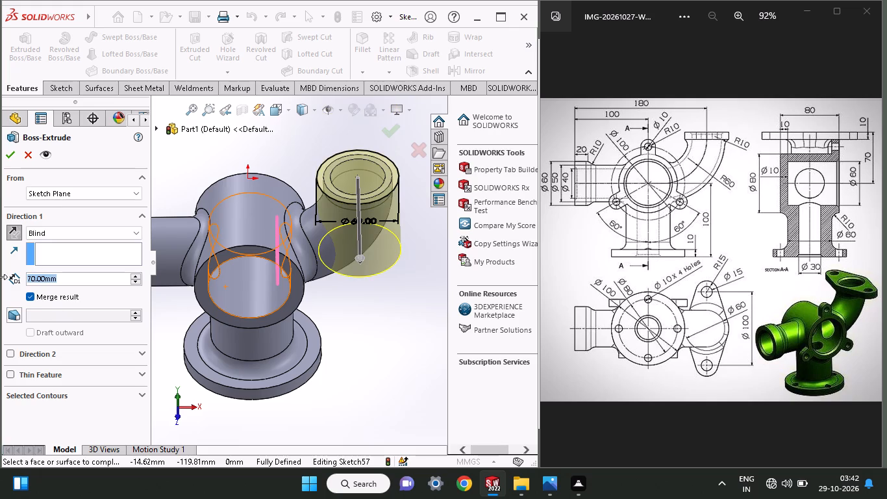
type("10")
key("Return")
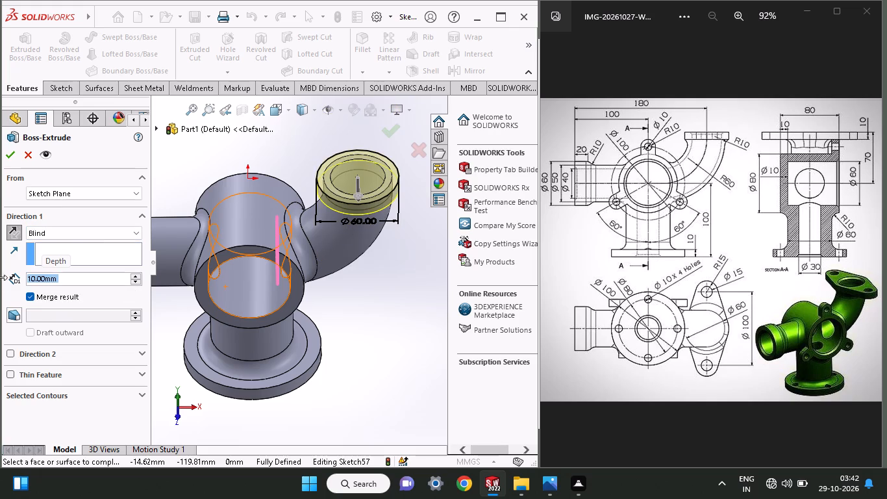
left_click(10, 156)
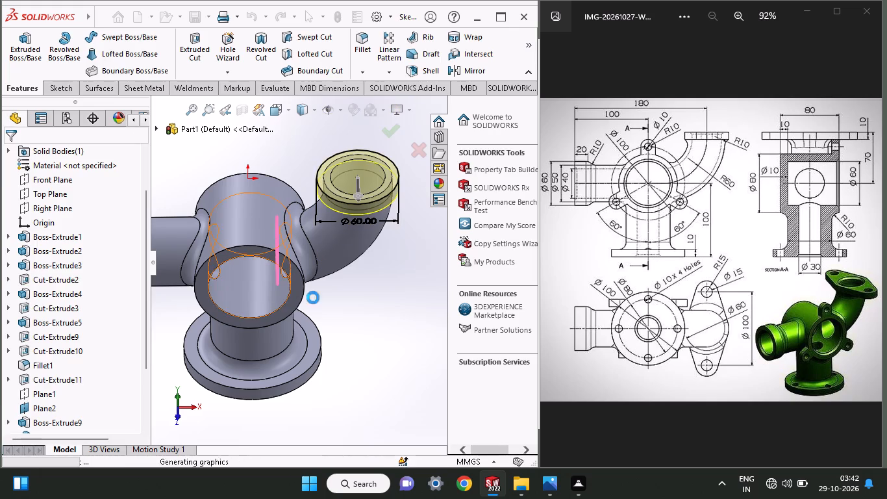
On the elbow disc's end face, start a sketch with a 30 mm diameter circle outside the disc, vertically aligned with its centre.
middle_click_drag(377, 297, 375, 379)
left_click(368, 296)
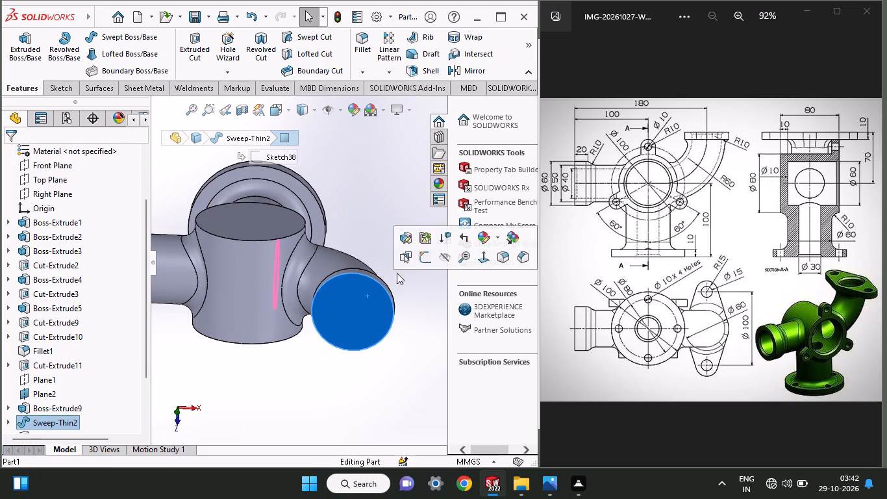
left_click(431, 253)
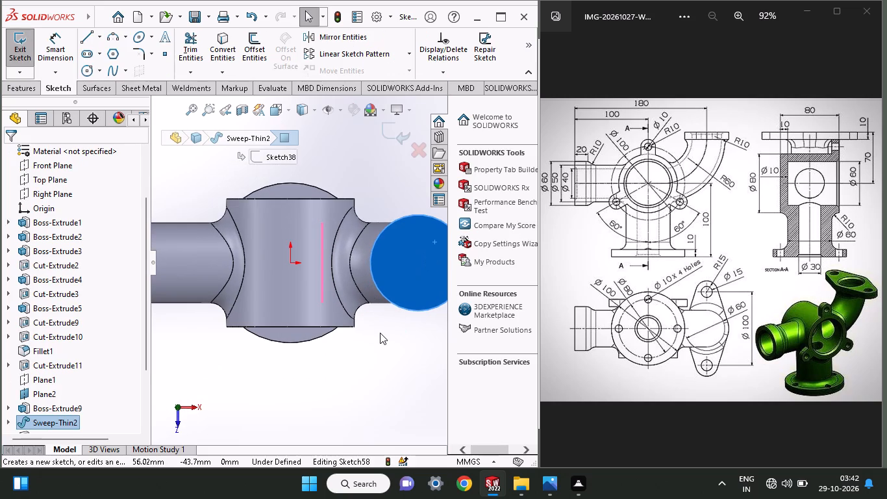
scroll(380, 333, "up", 3, "ctrl")
scroll(405, 292, "down", 4, "ctrl")
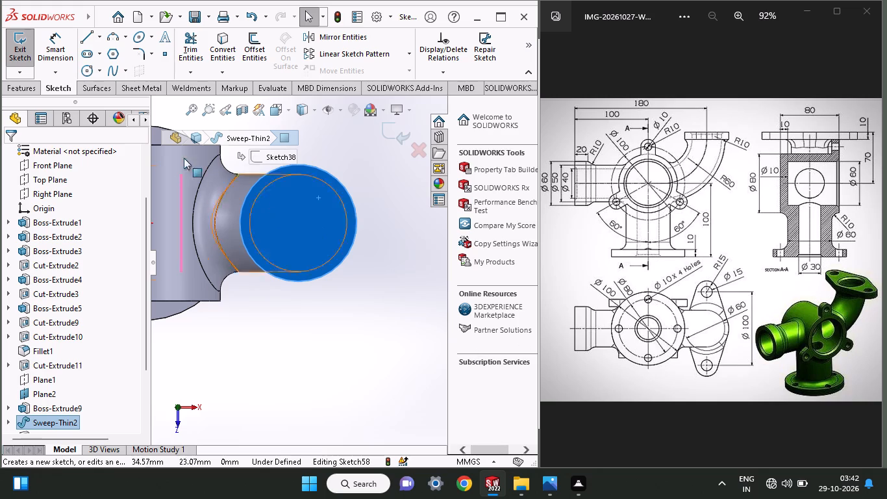
left_click(83, 69)
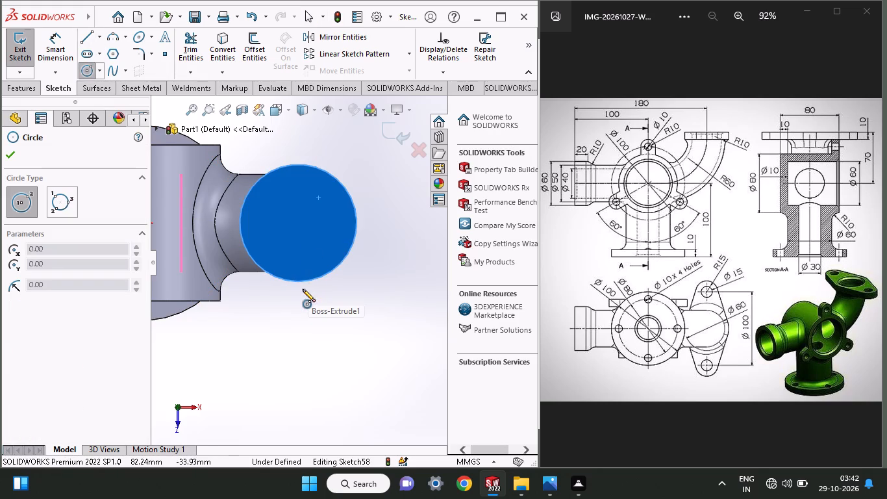
left_click(297, 324)
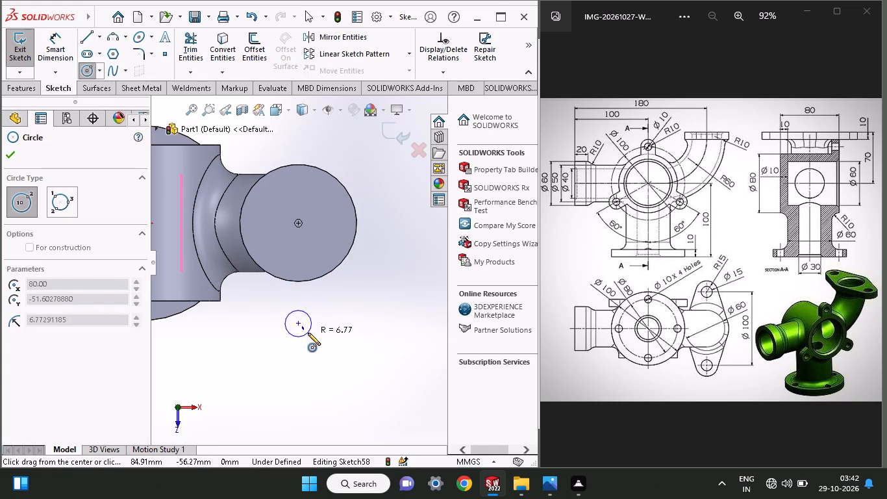
left_click(308, 333)
left_click(62, 67)
left_click(66, 57)
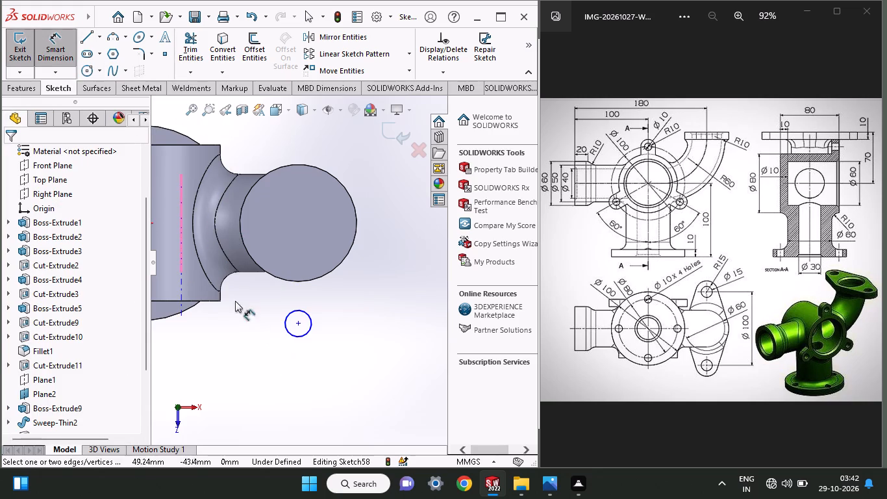
left_click(303, 339)
left_click(284, 363)
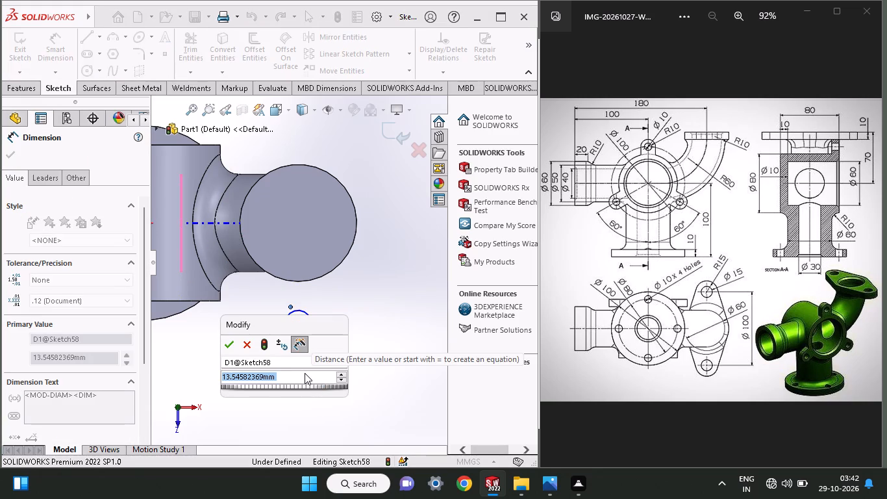
type("30")
key("Return")
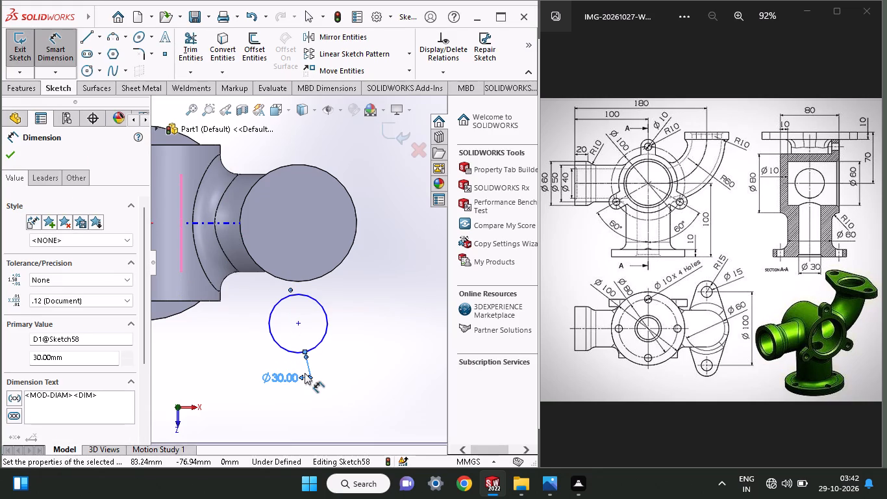
Draw a vertical line from the 30 mm circle's centre to the disc's centre and set its length to 50 mm.
left_click(83, 39)
left_click(295, 326)
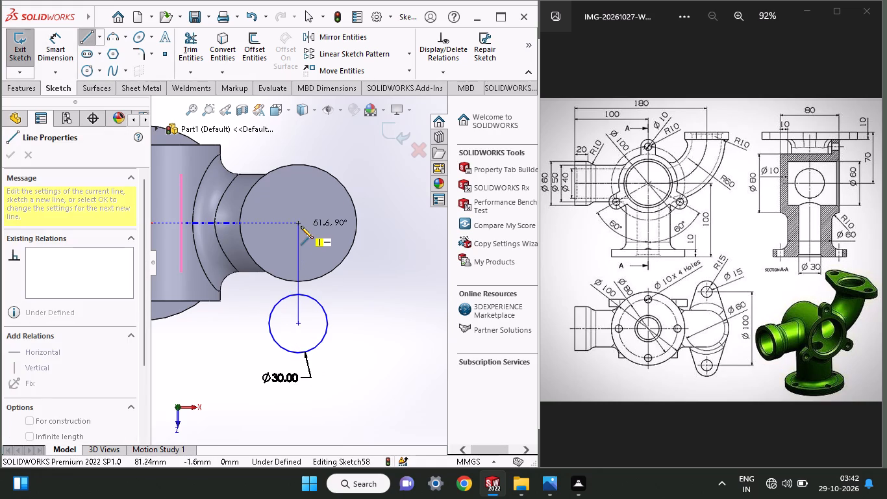
left_click(298, 224)
right_click(365, 268)
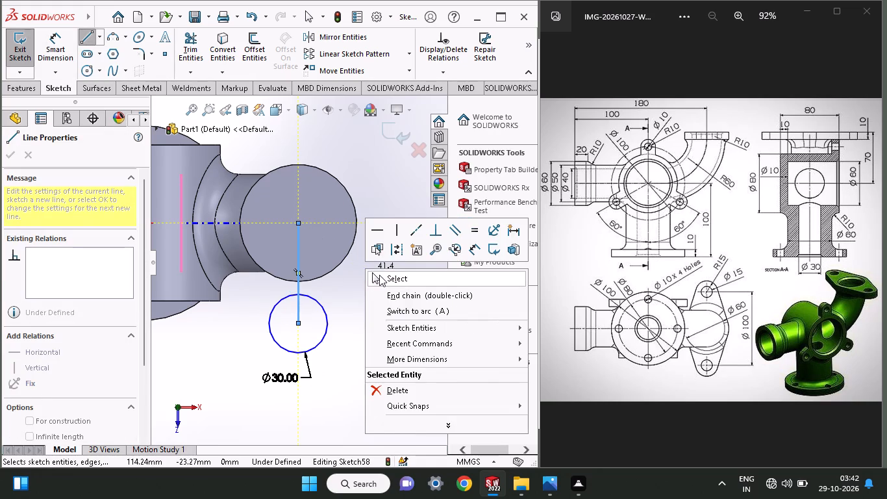
left_click(379, 275)
left_click(55, 41)
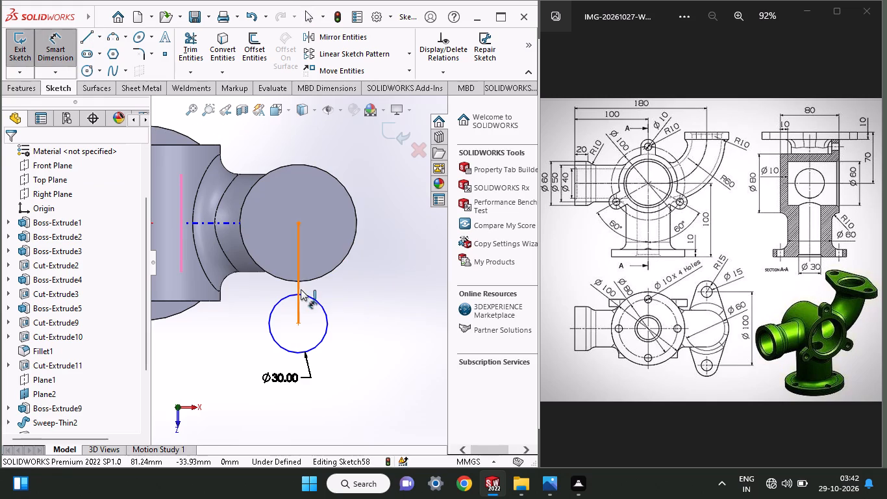
left_click(301, 289)
left_click(360, 293)
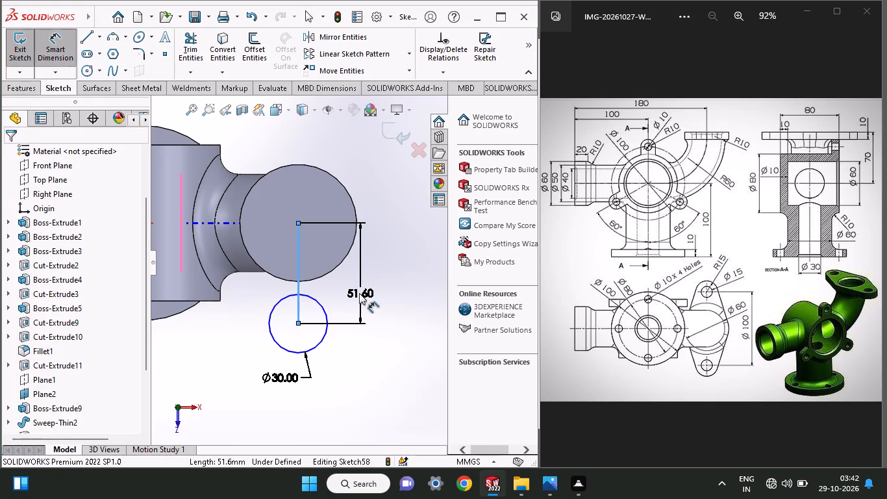
type("50")
key("Return")
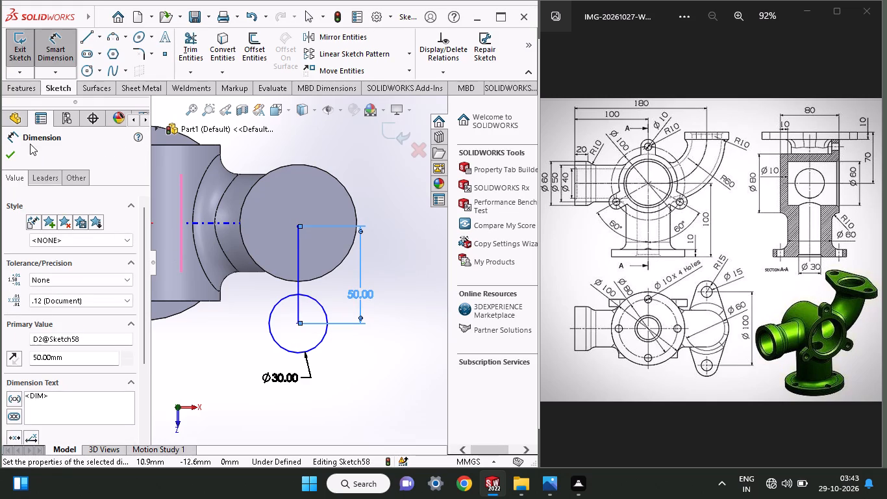
left_click(7, 150)
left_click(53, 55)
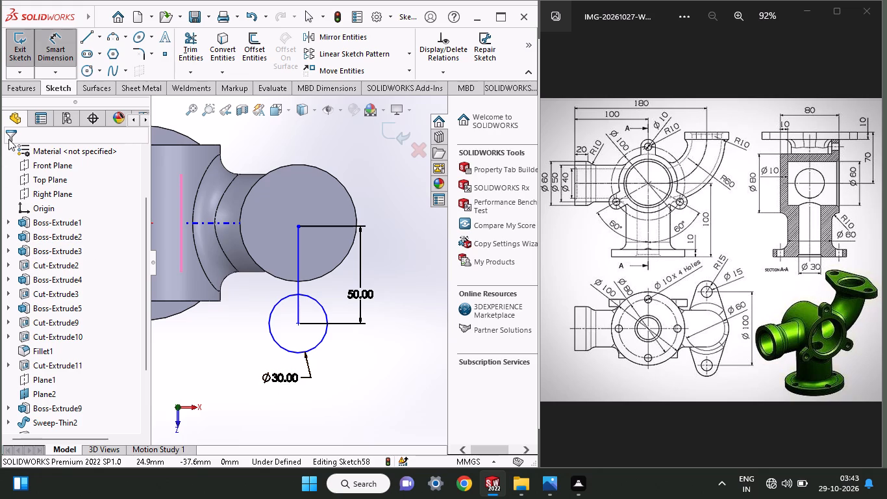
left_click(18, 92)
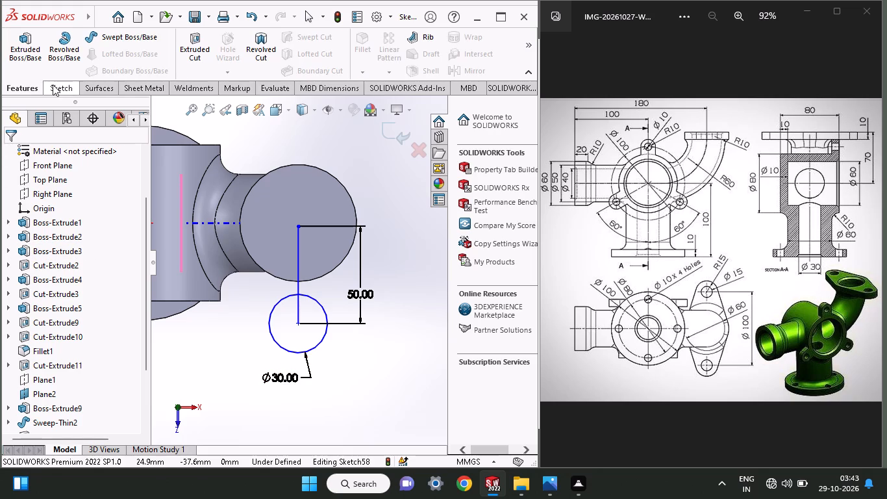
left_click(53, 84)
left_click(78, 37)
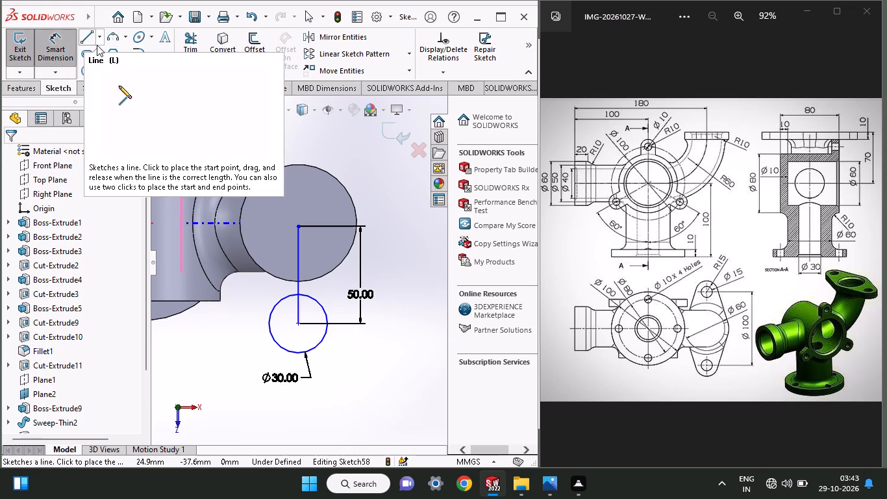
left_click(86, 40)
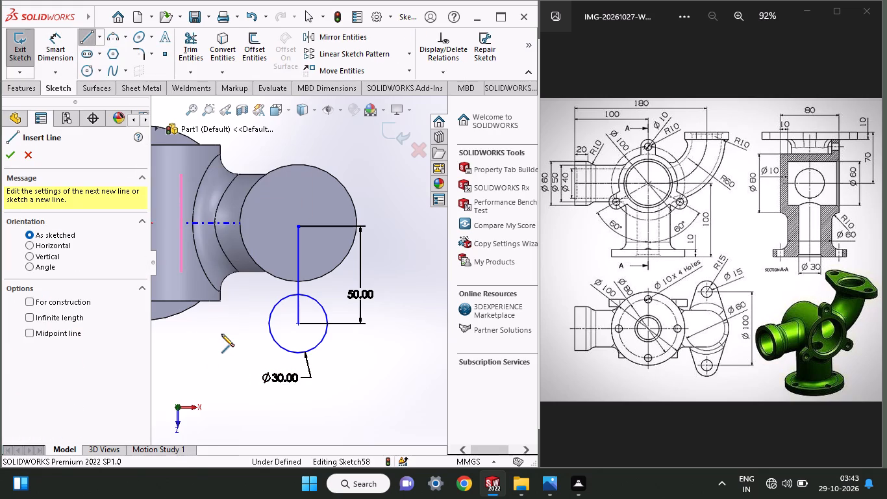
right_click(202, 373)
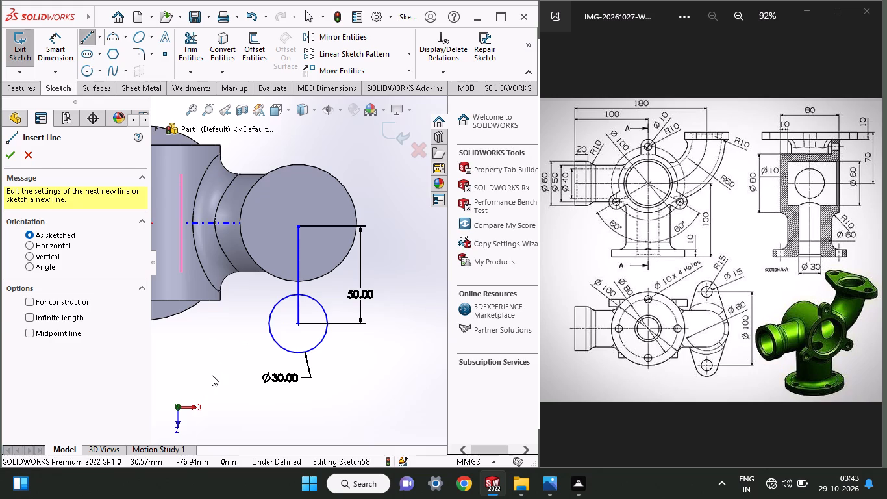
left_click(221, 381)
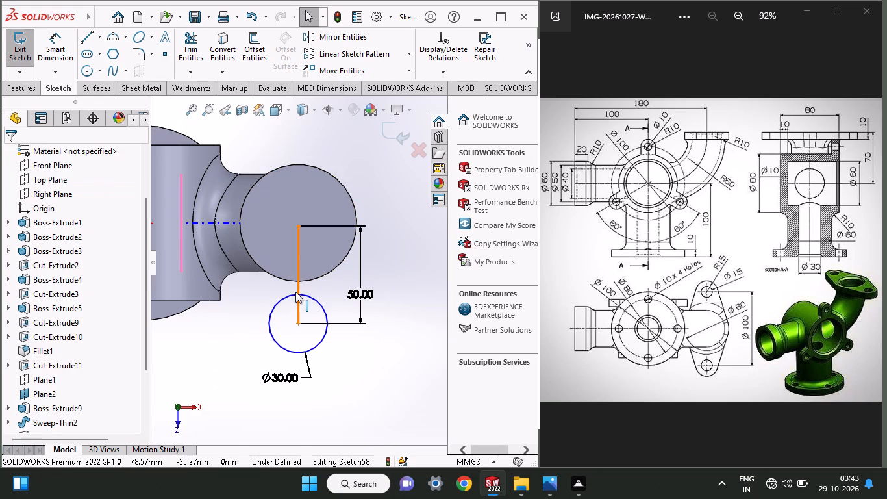
Delete the vertical 50 mm line joining the 30 mm circle's centre to the disc's centre.
right_click(297, 292)
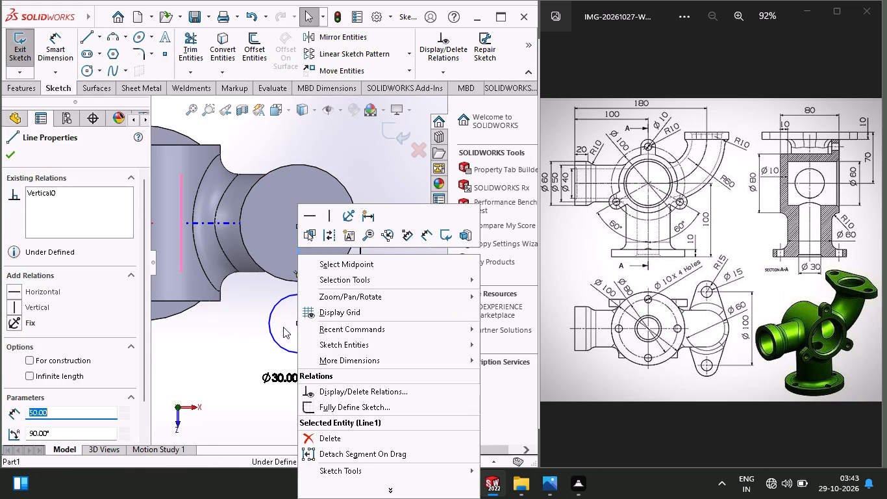
left_click(316, 429)
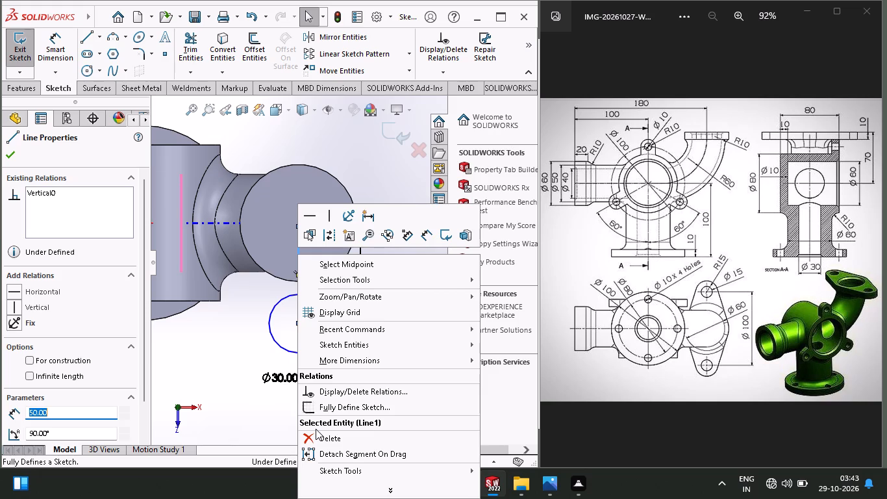
left_click(316, 439)
left_click(564, 262)
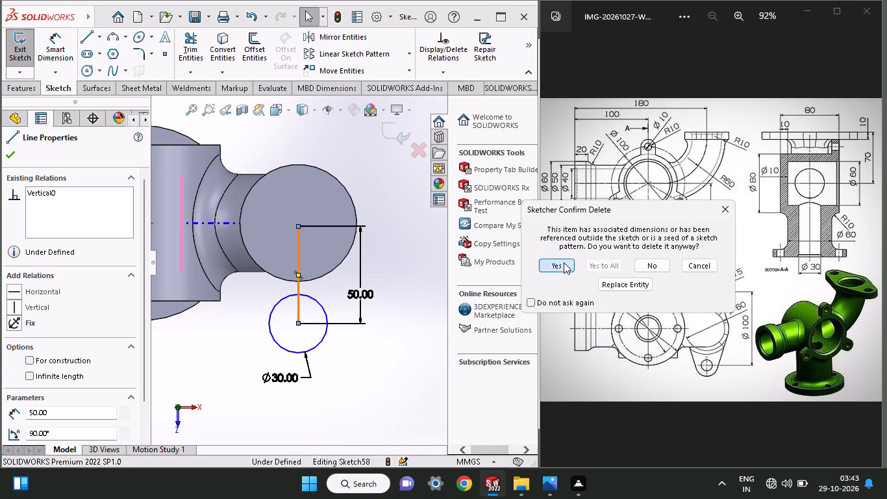
Extrude the 30 mm circle as a Blind boss 10 mm deep, reversed back toward the elbow side.
left_click(19, 81)
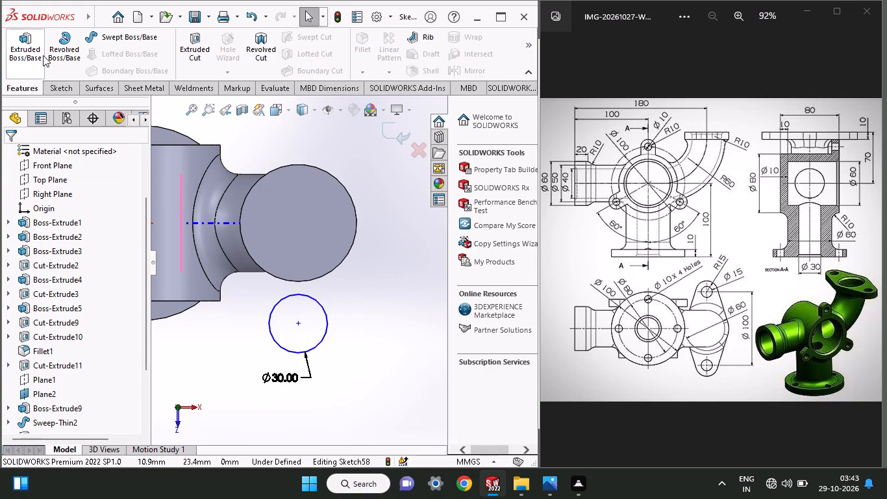
left_click(43, 55)
middle_click_drag(238, 353, 254, 269)
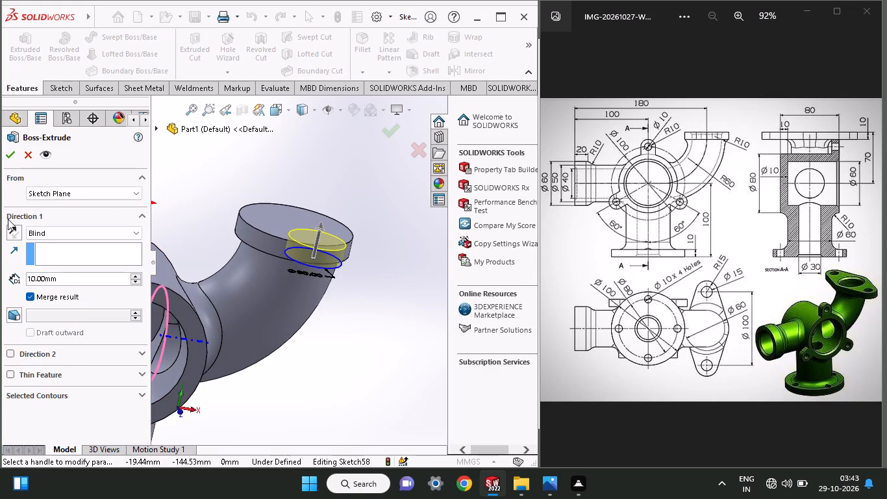
left_click(14, 230)
left_click(12, 159)
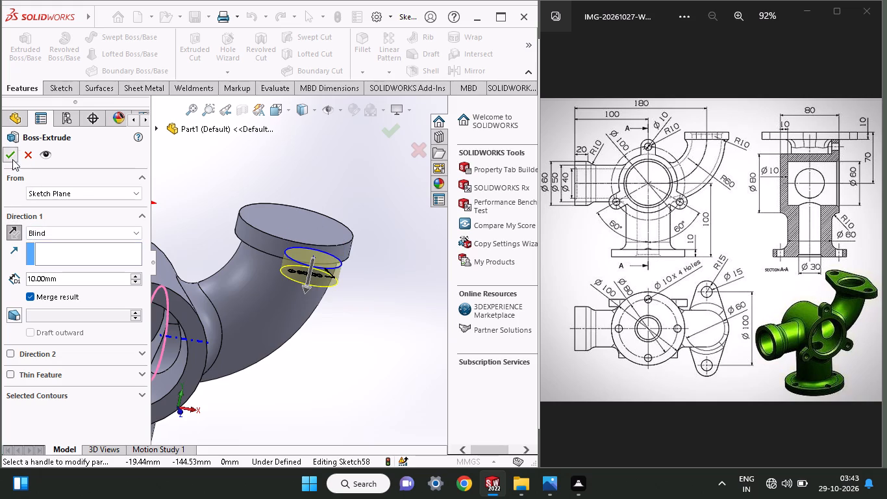
On the elbow disc's end face, sketch a 30 mm diameter circle opposite the first ear, vertically aligned with the disc's centre.
middle_click_drag(195, 189, 186, 261)
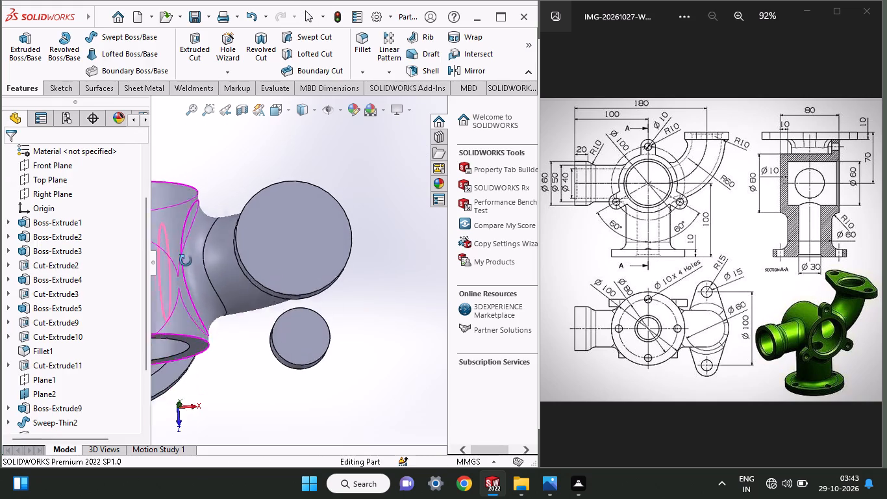
middle_click_drag(186, 261, 179, 299)
left_click(274, 254)
left_click(329, 214)
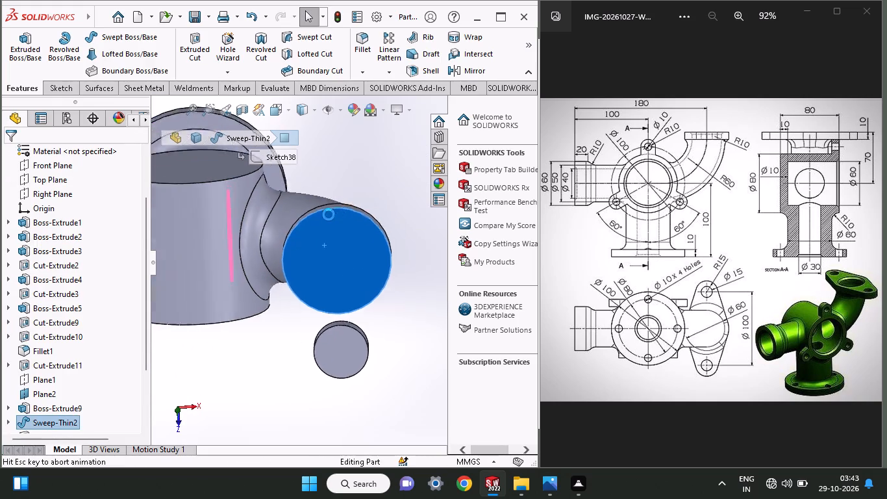
scroll(354, 289, "up", 2, "ctrl")
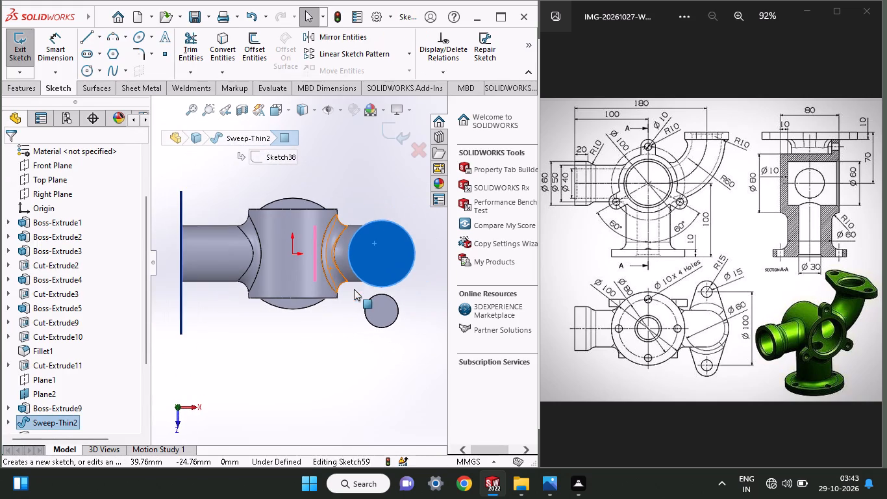
scroll(425, 264, "down", 3, "ctrl")
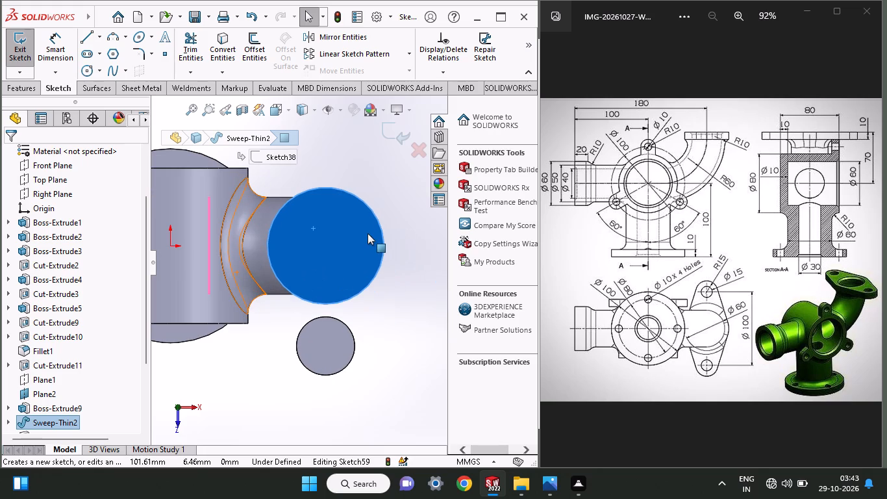
left_click(86, 72)
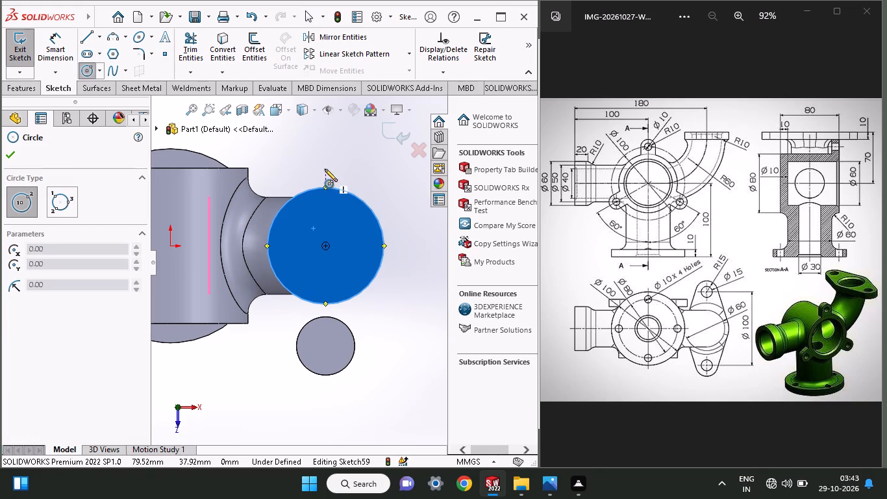
left_click(325, 149)
left_click(338, 157)
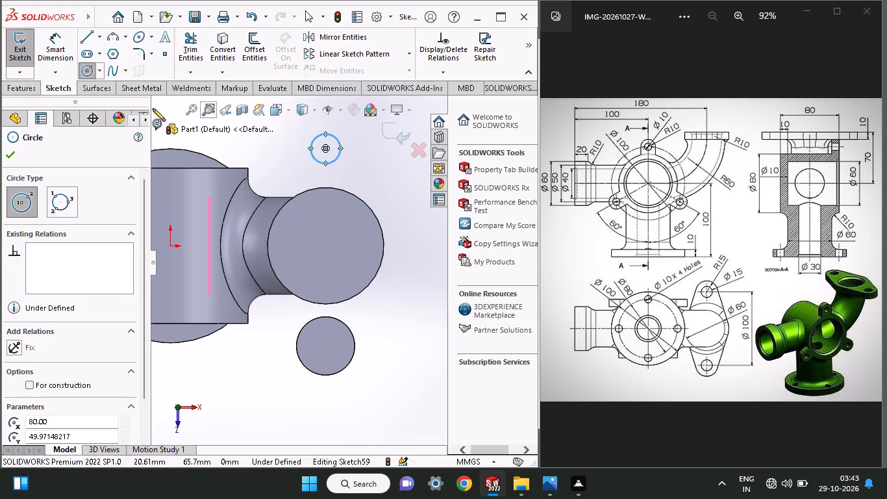
left_click(62, 60)
left_click(324, 163)
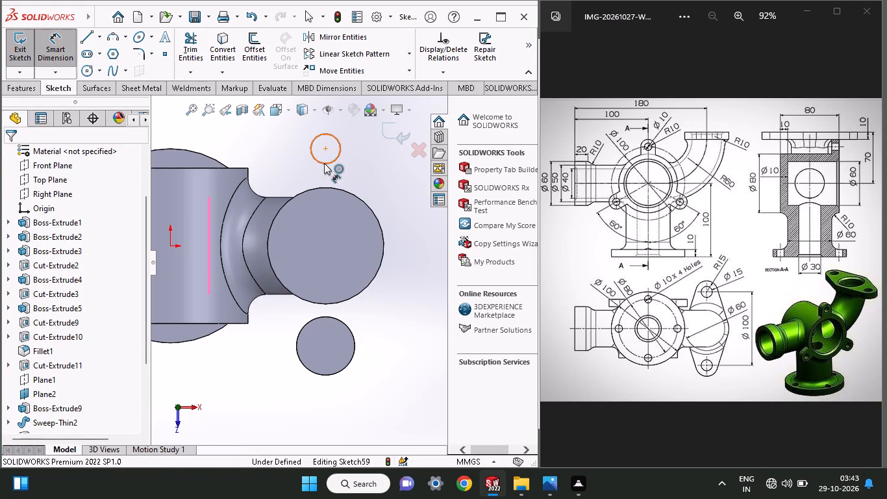
left_click(280, 156)
type("30")
key("Return")
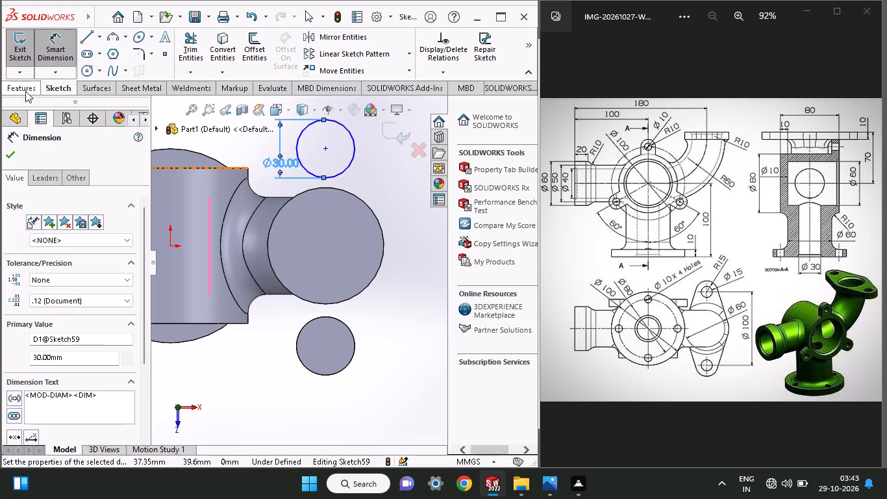
Draw a vertical line from the new circle's centre to the disc's centre and set its length to 50 mm.
left_click(88, 40)
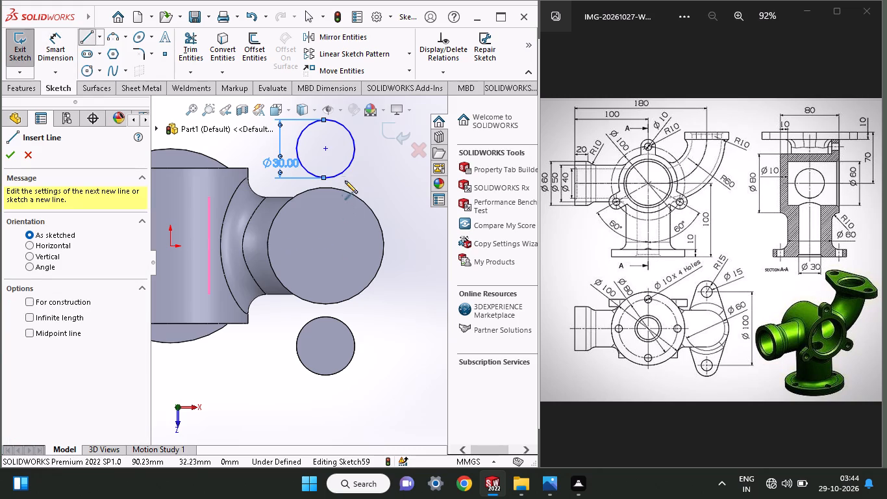
left_click(328, 150)
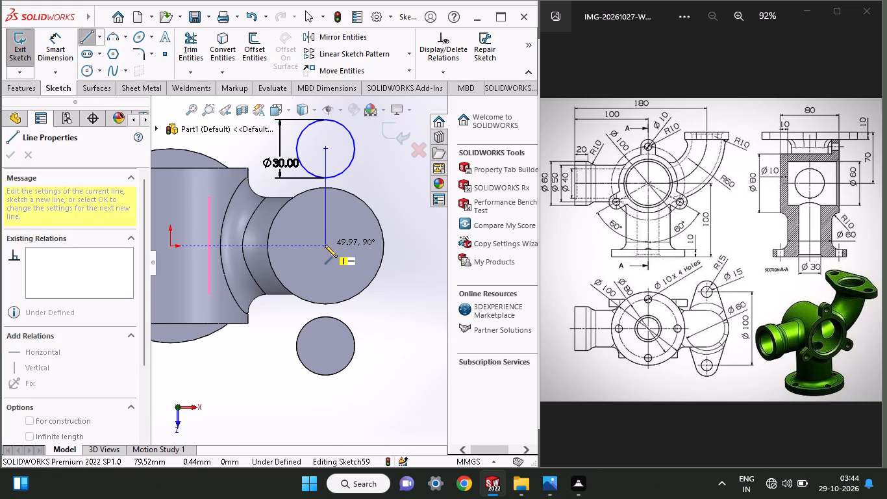
left_click(325, 247)
right_click(344, 235)
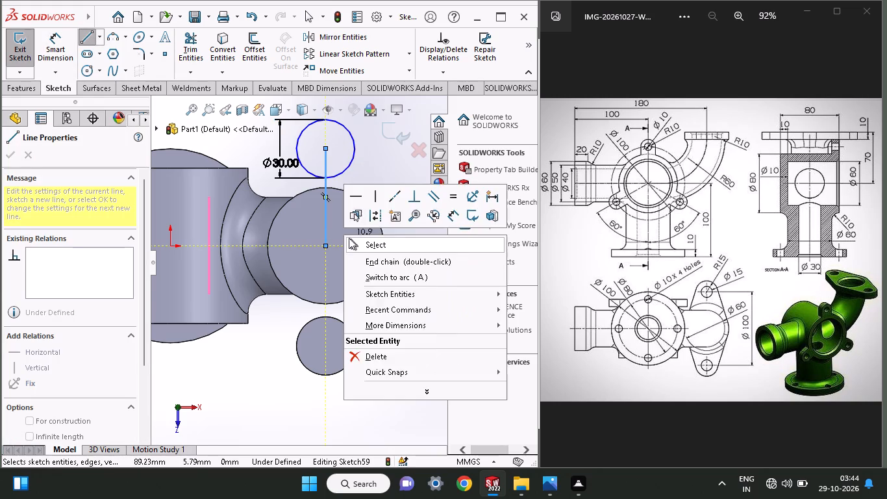
left_click(352, 241)
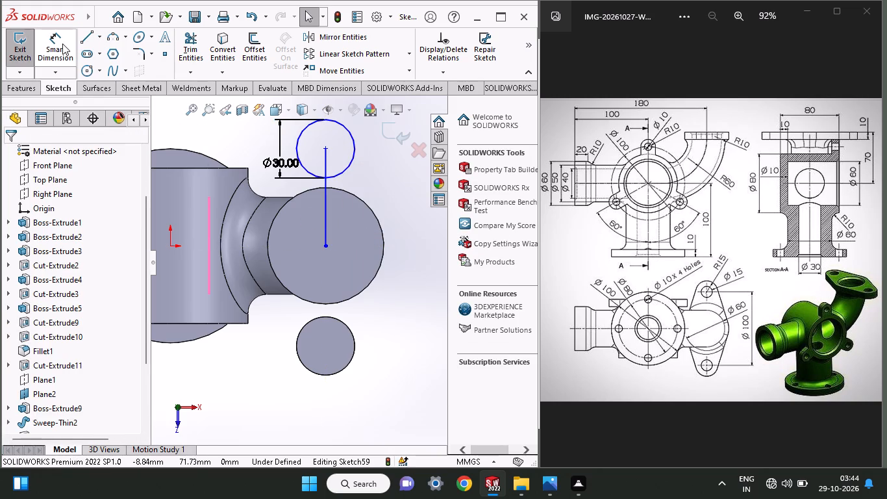
left_click(62, 44)
left_click(323, 207)
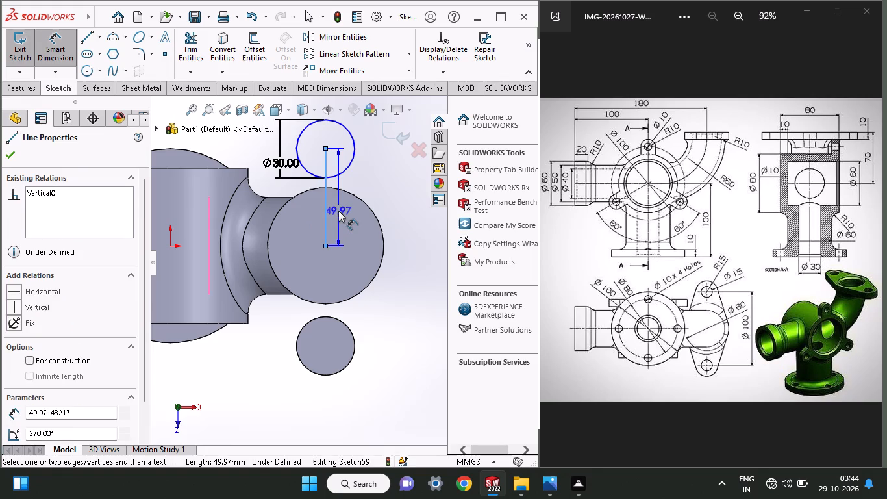
left_click(343, 211)
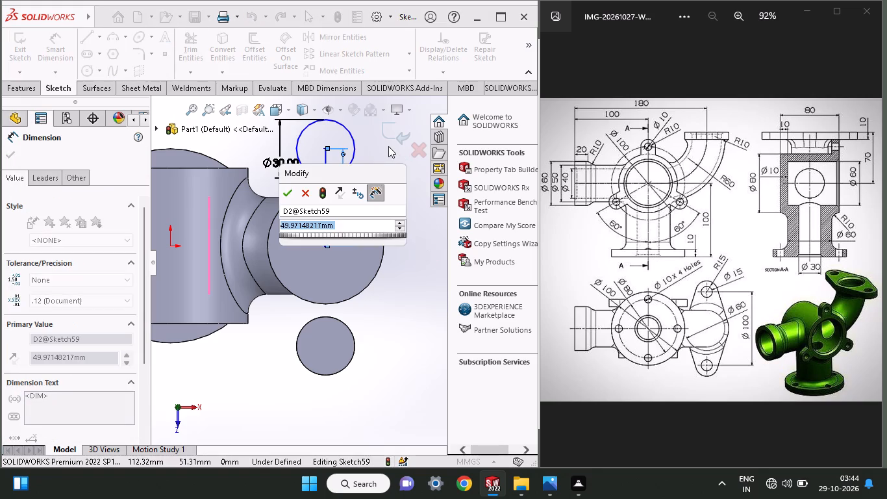
key("2")
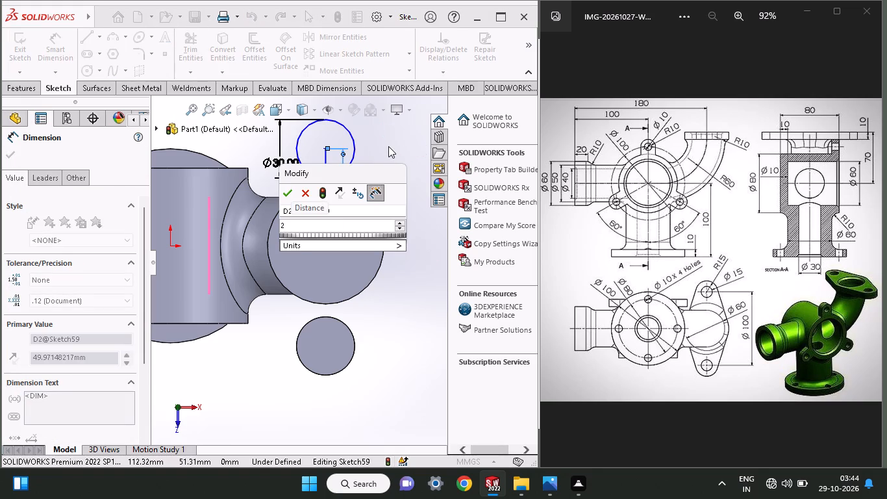
key("backslash")
key("BackSpace")
key("BackSpace")
key("BackSpace")
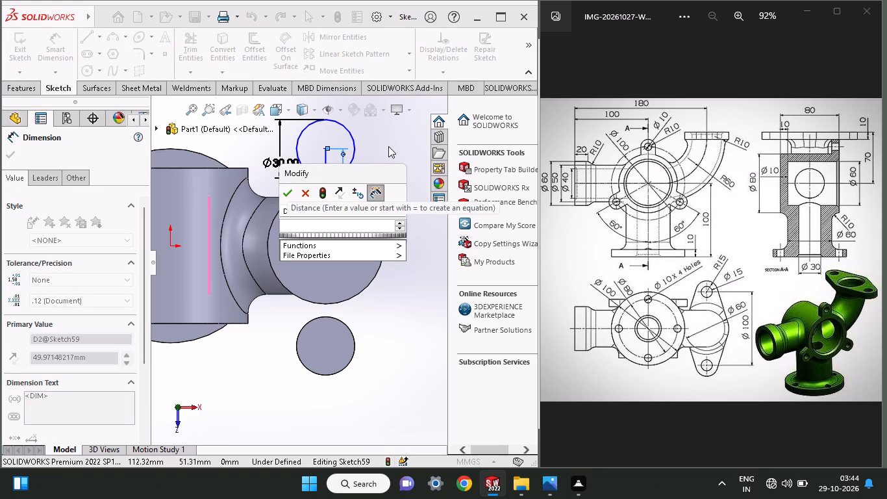
type("50")
key("Return")
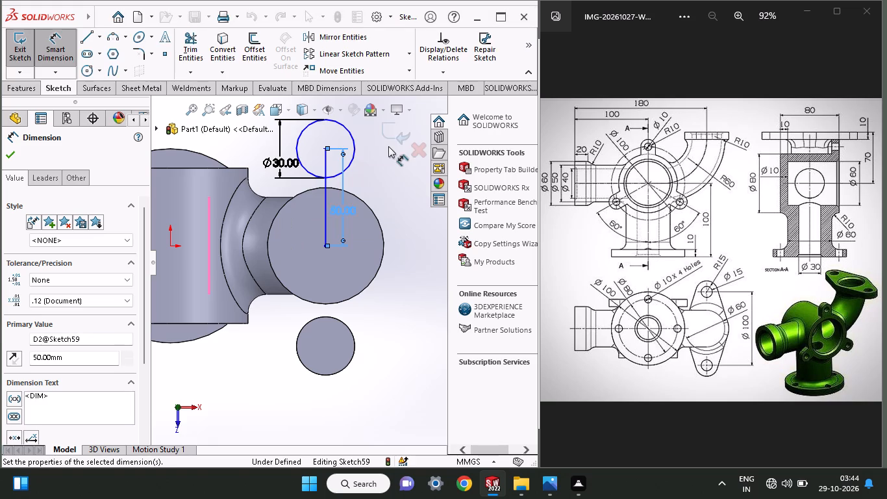
left_click(9, 151)
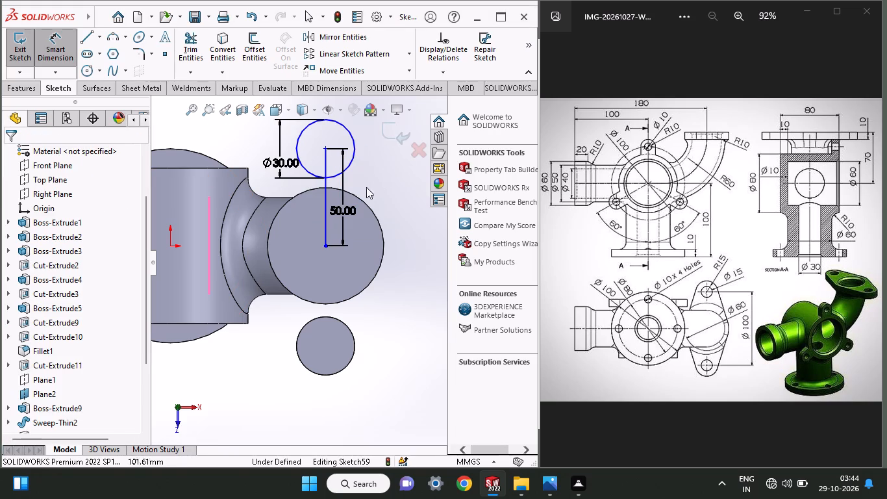
Delete the vertical line between the second ear circle's centre and the disc's centre.
right_click(325, 196)
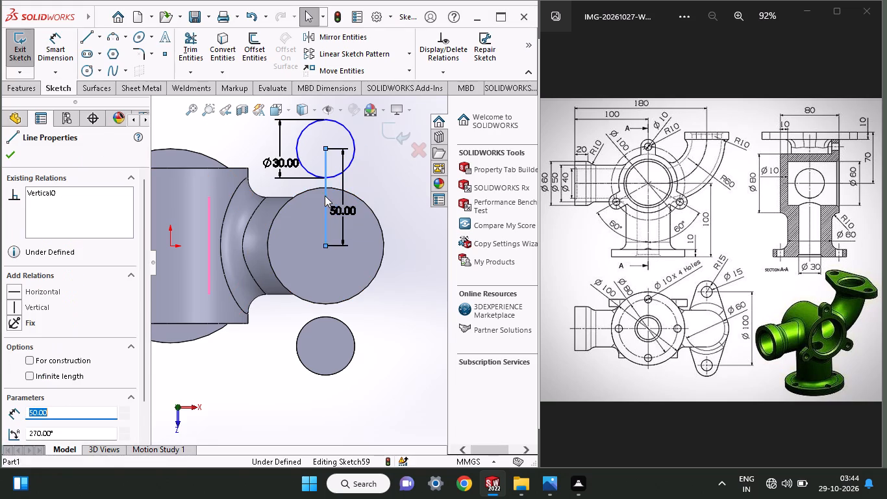
left_click(342, 375)
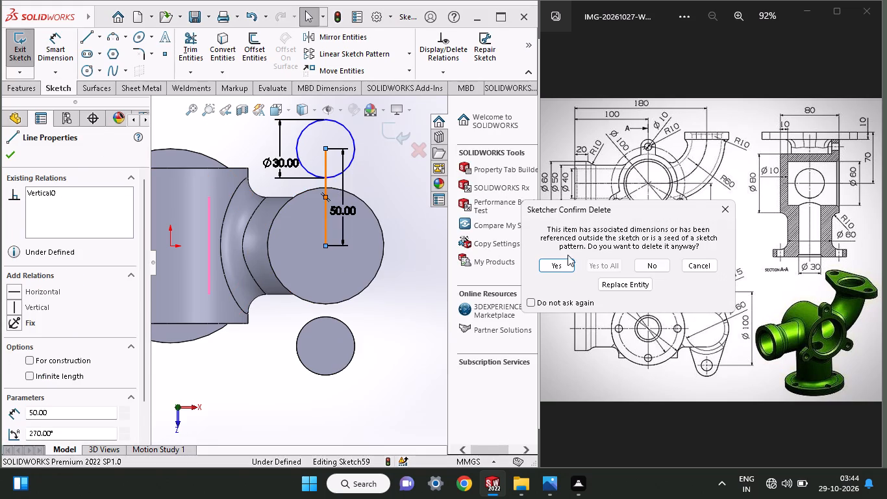
left_click(556, 262)
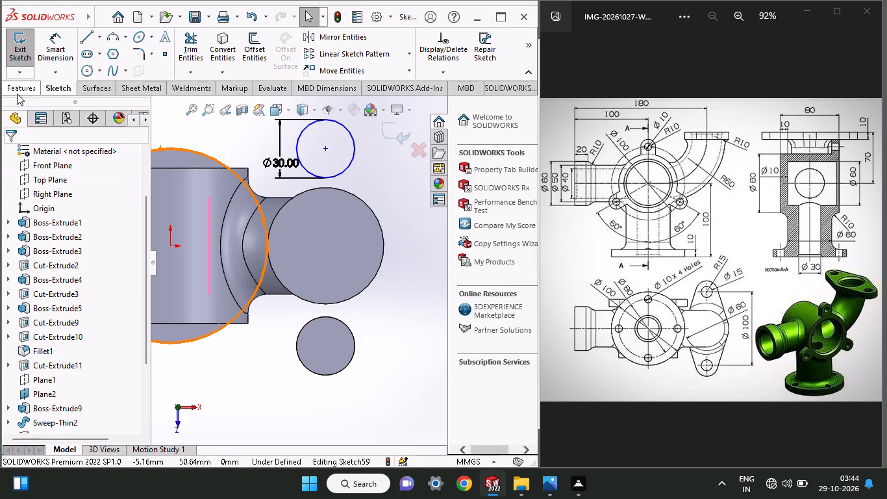
Extrude the second 30 mm circle as a Blind boss 10 mm deep, reversed back toward the elbow side.
left_click(15, 94)
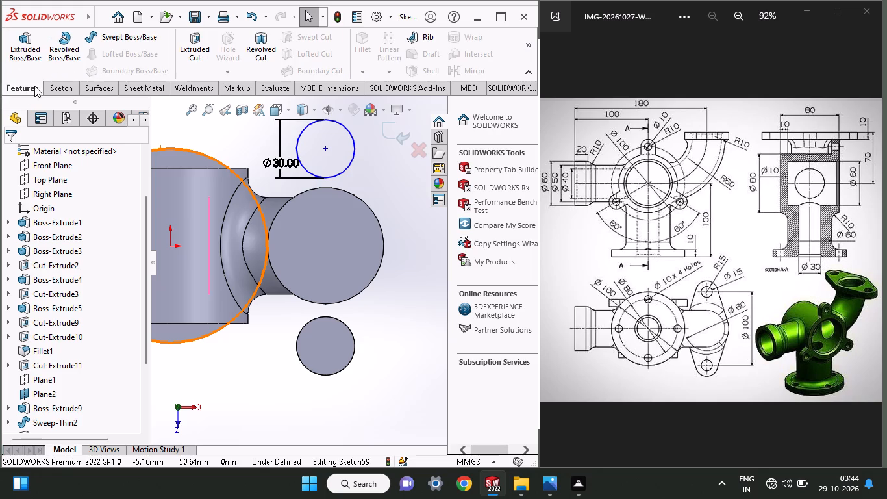
left_click(23, 50)
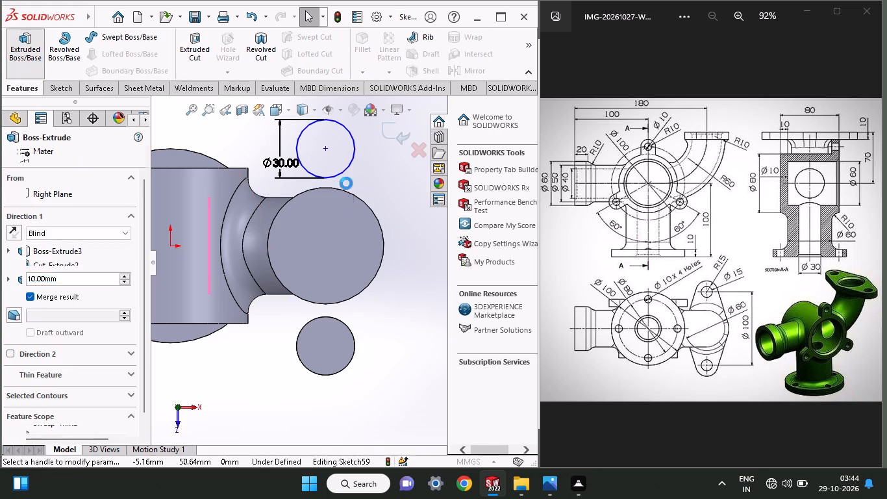
middle_click_drag(388, 253, 437, 179)
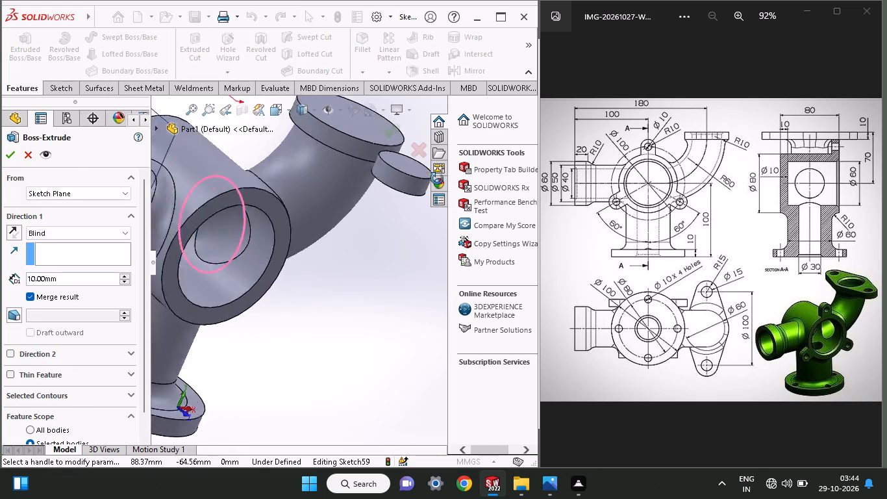
middle_click_drag(437, 179, 411, 158)
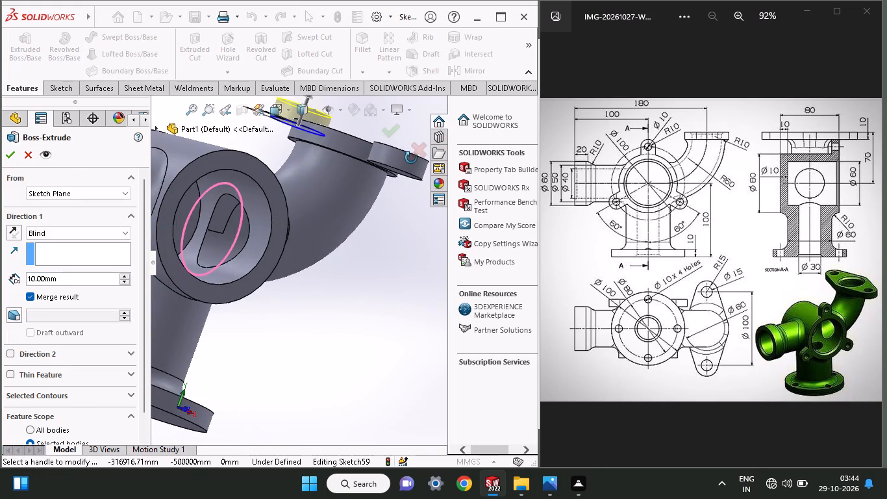
middle_click_drag(411, 158, 411, 165)
left_click(11, 225)
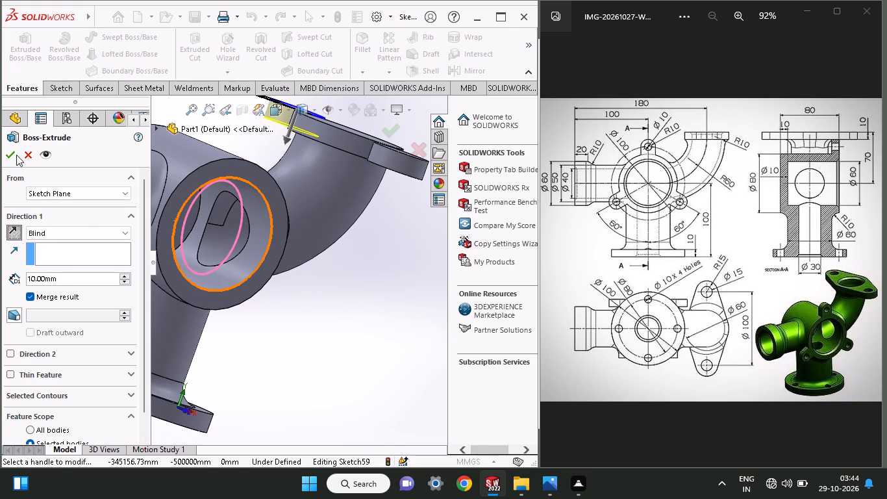
left_click(12, 149)
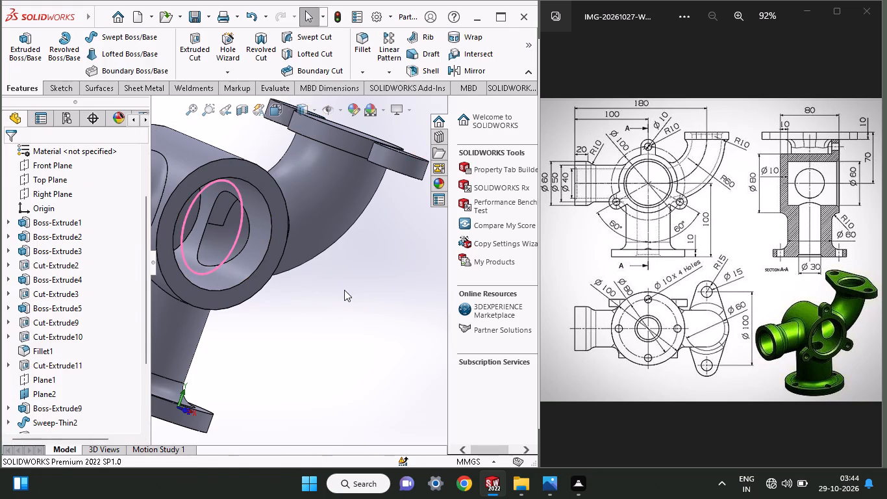
middle_click_drag(344, 290, 305, 407)
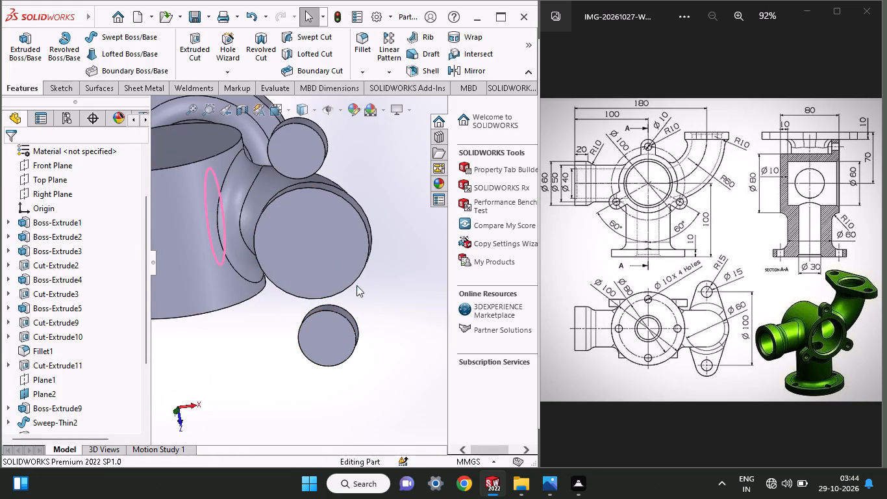
middle_click_drag(360, 278, 349, 283)
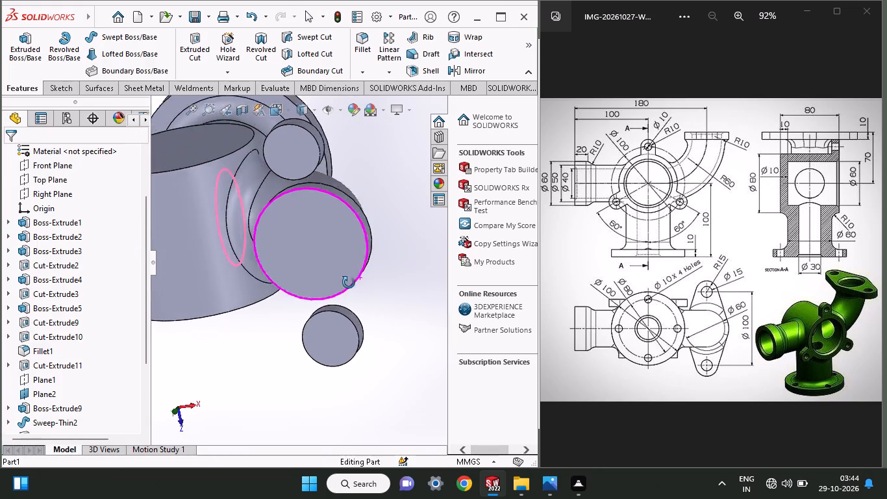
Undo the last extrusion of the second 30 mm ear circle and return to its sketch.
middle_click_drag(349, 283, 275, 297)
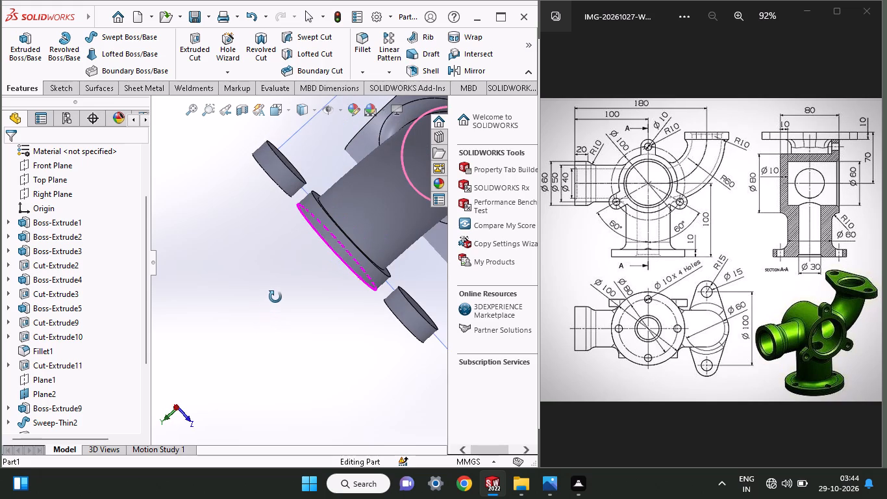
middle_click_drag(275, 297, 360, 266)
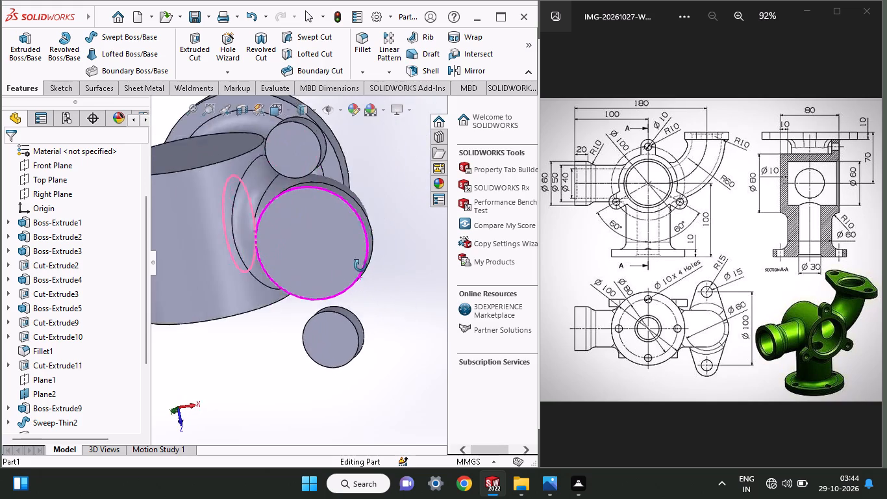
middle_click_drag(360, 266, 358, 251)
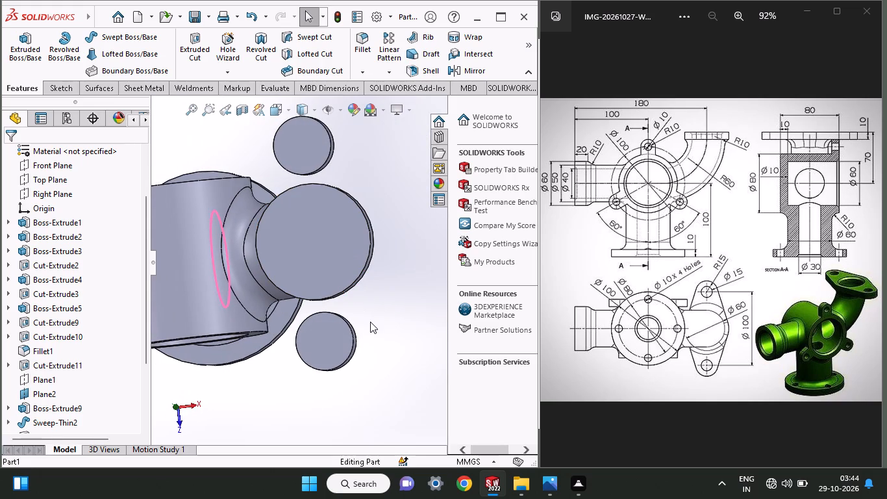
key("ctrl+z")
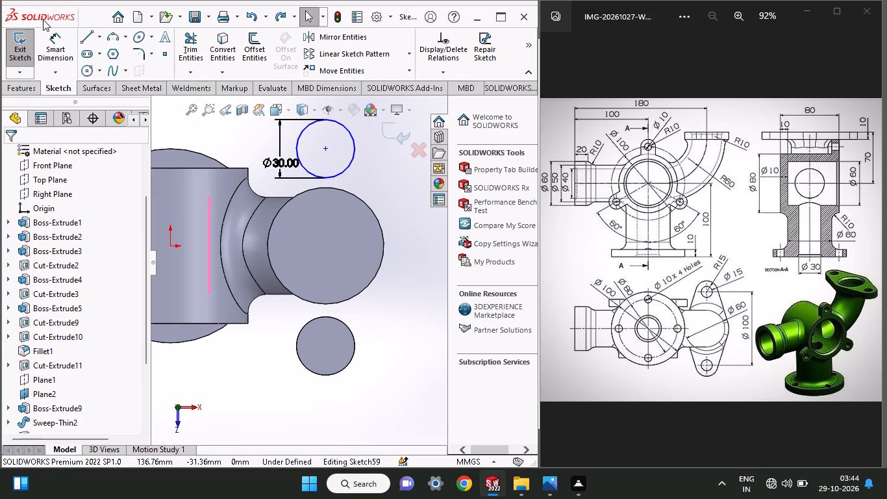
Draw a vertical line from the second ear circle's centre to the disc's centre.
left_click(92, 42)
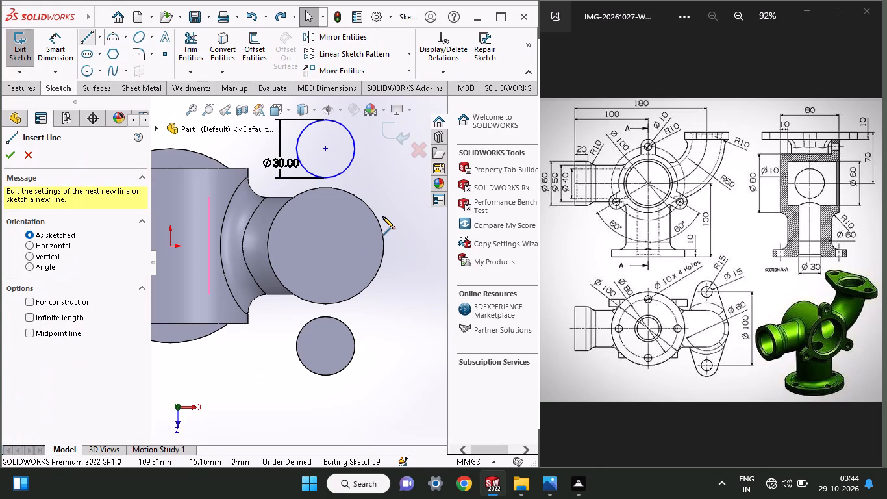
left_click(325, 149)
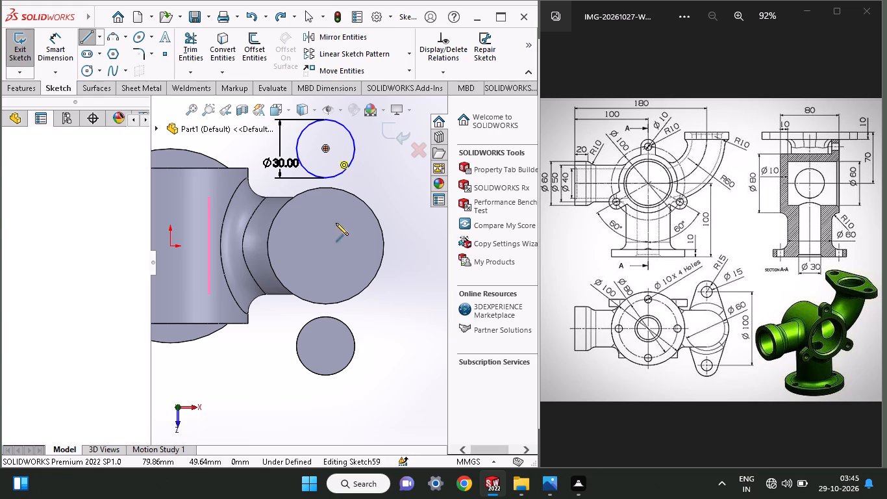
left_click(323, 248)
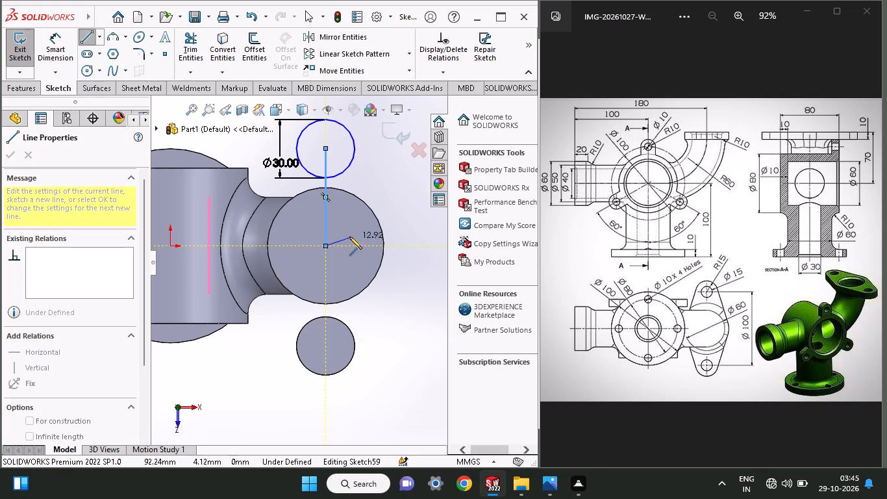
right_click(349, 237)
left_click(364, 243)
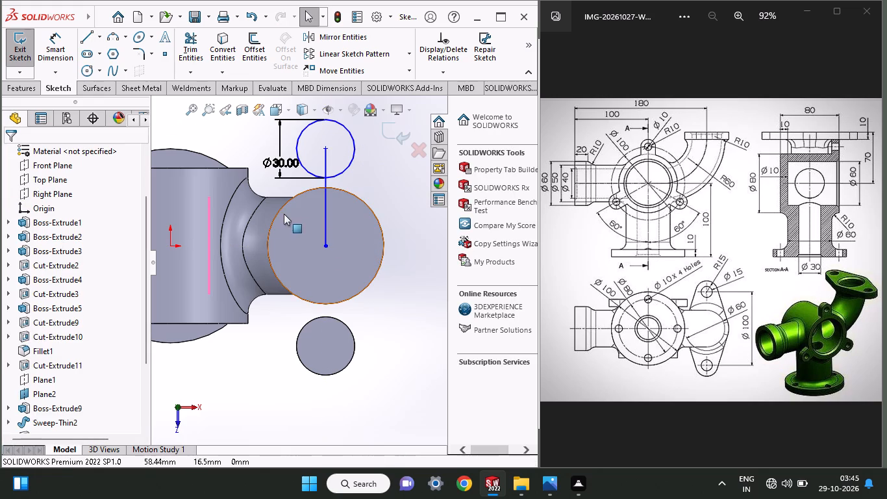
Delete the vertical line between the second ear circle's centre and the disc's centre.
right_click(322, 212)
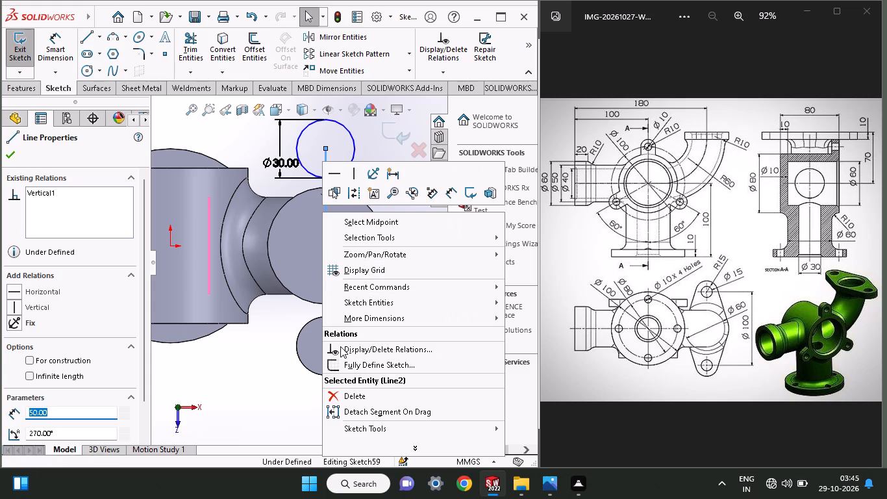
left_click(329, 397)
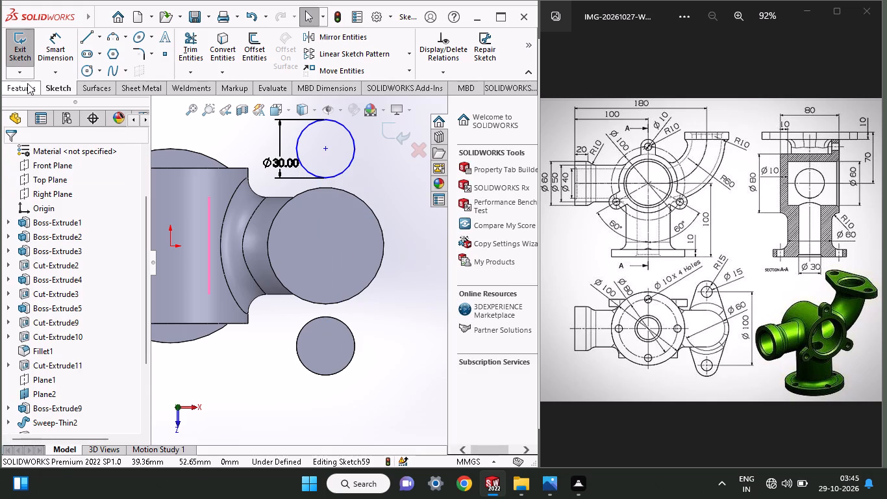
Extrude the second 30 mm ear circle as a Blind boss 10 mm deep, reversed toward the elbow side, with Merge result on.
left_click(27, 83)
left_click(31, 66)
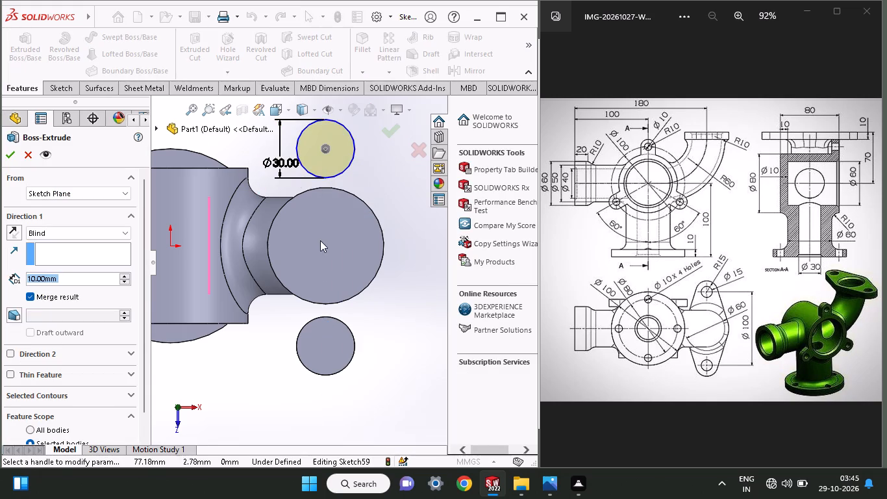
middle_click_drag(320, 240, 284, 227)
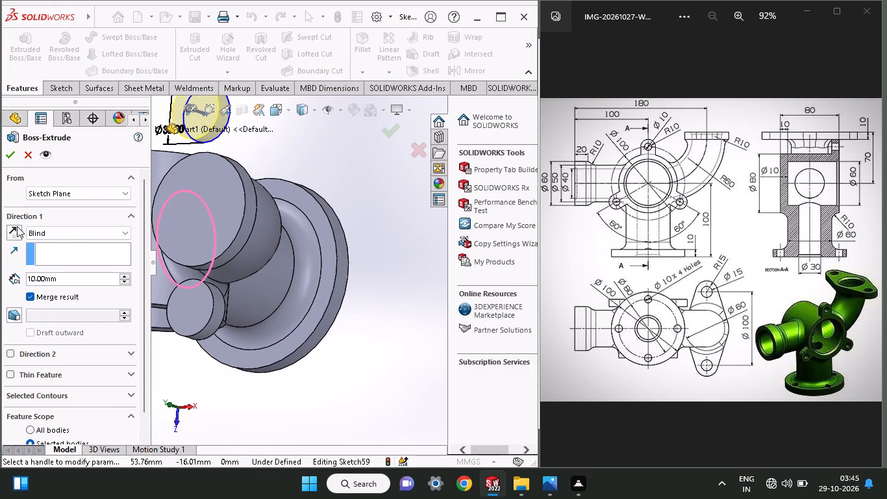
left_click(17, 227)
left_click(8, 158)
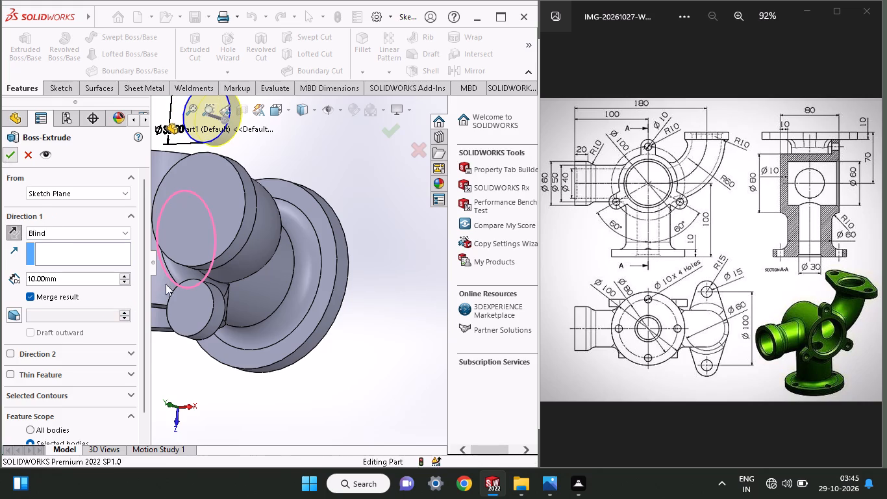
Open a new sketch on the elbow disc's end face, between the two ears.
middle_click_drag(236, 237, 265, 245)
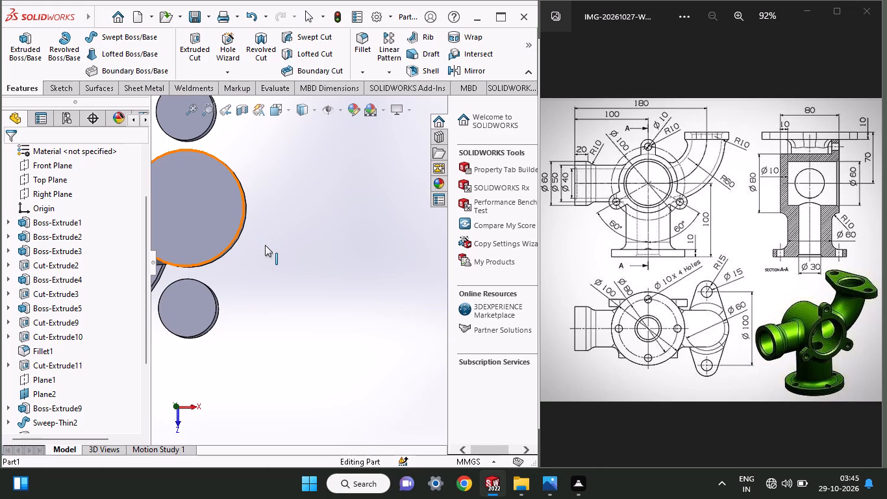
scroll(263, 245, "up", 4, "ctrl")
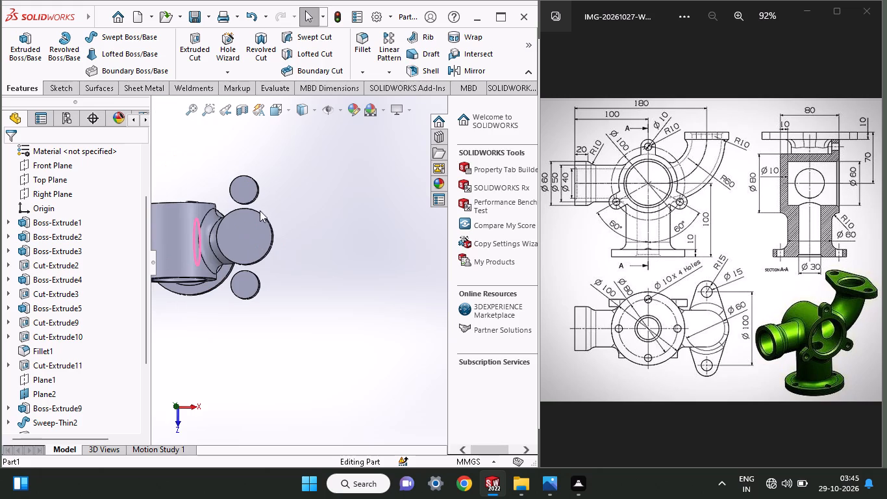
scroll(256, 205, "right", 1)
scroll(321, 186, "down", 1, "ctrl")
scroll(235, 218, "down", 1, "ctrl")
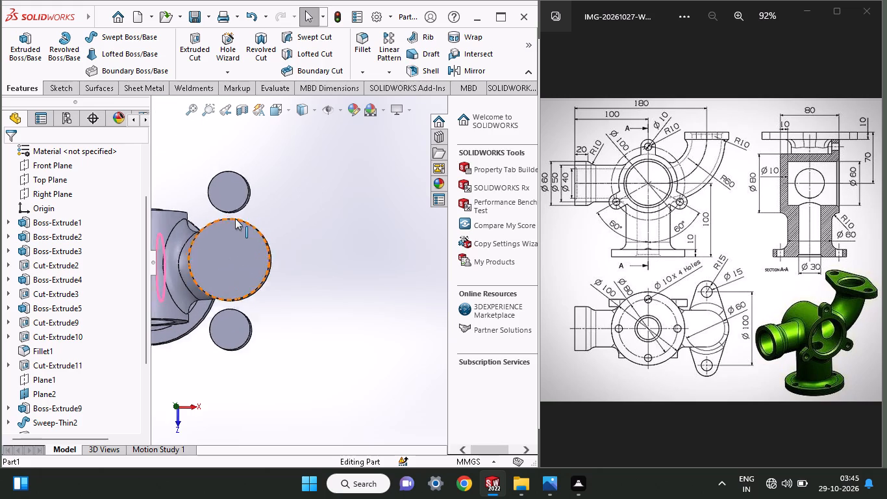
scroll(235, 218, "down", 3, "ctrl")
left_click(232, 286)
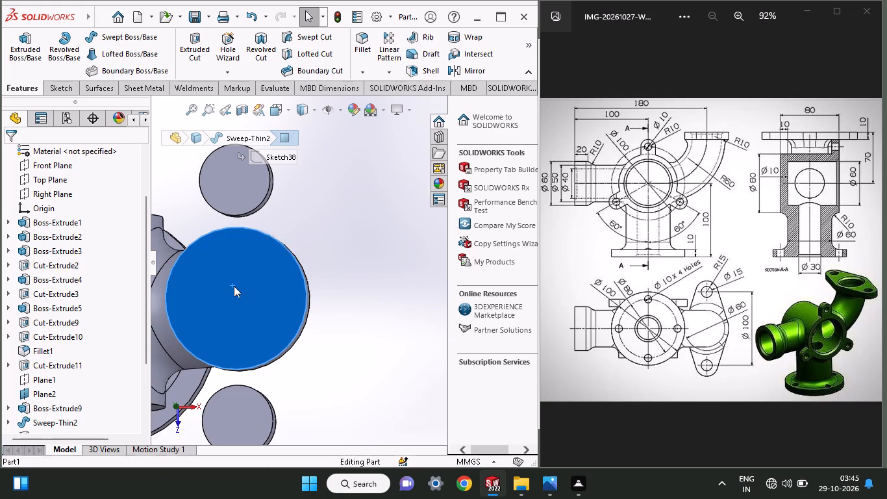
left_click(284, 244)
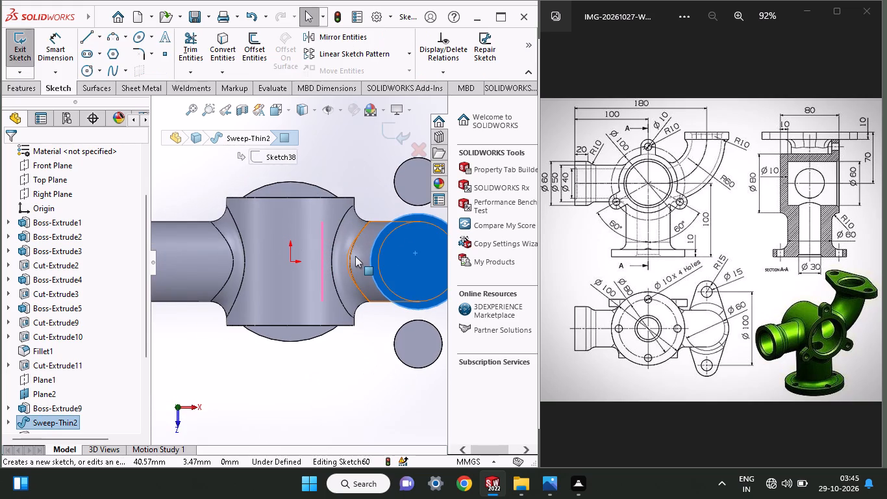
Start the Line tool in the new sketch, with the disc and both ears in view.
scroll(355, 256, "up", 2, "ctrl")
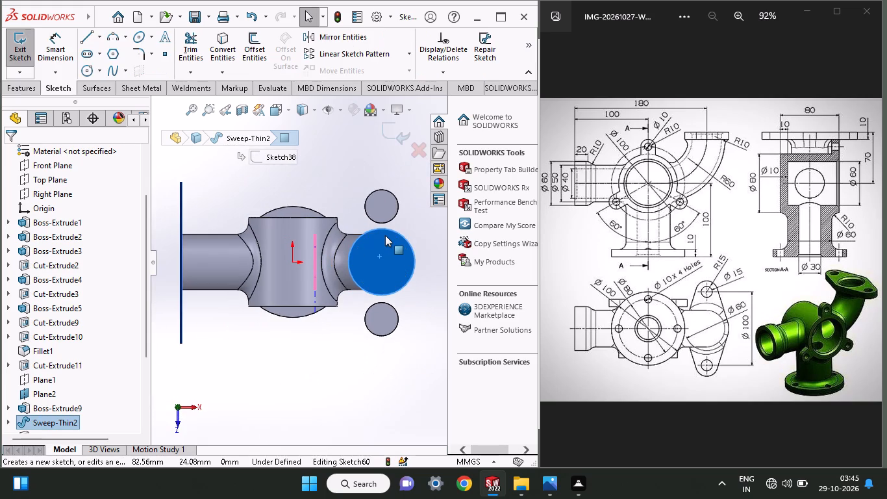
scroll(385, 235, "down", 3, "ctrl")
scroll(385, 259, "up", 1, "ctrl")
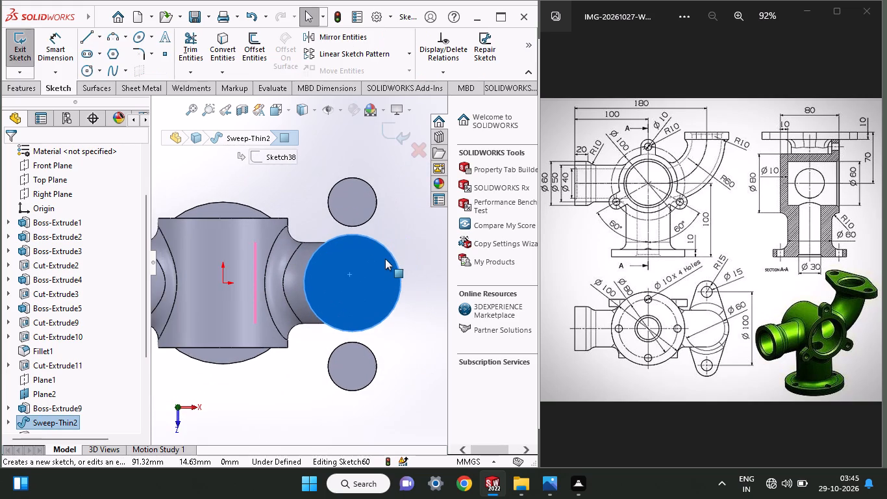
scroll(385, 259, "down", 1, "ctrl")
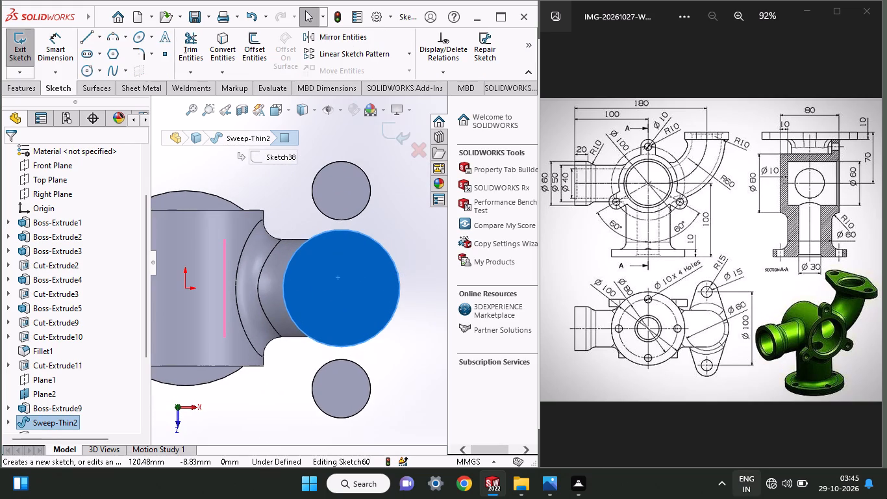
left_click(97, 40)
left_click(128, 55)
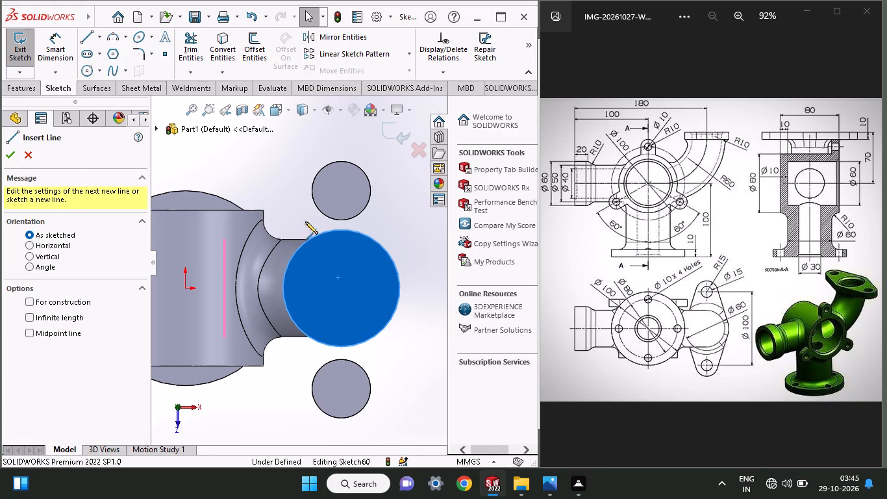
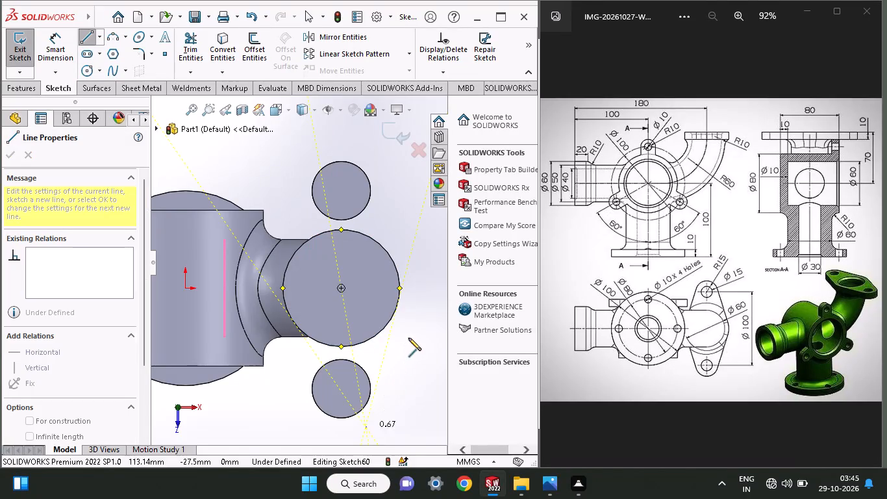
Finish a slanted line along the outer side of the +Z ear and the elbow disc, away from the body.
left_click(410, 302)
right_click(419, 300)
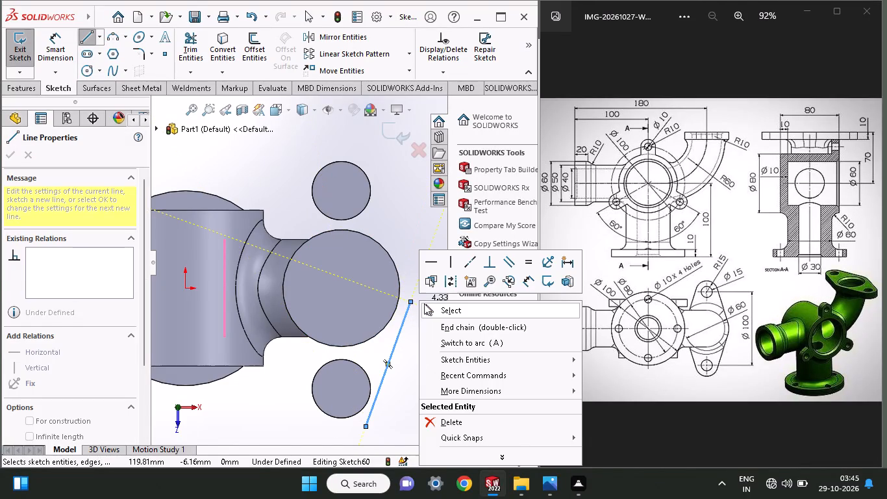
left_click(424, 303)
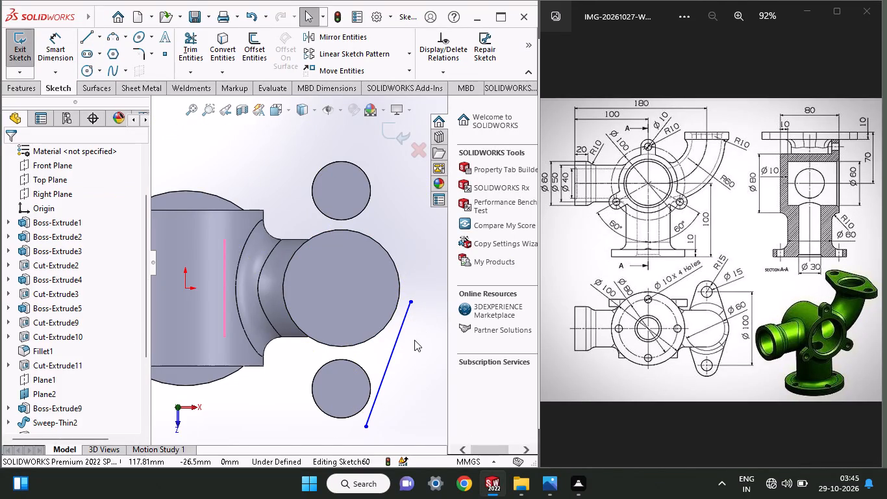
left_click(414, 340)
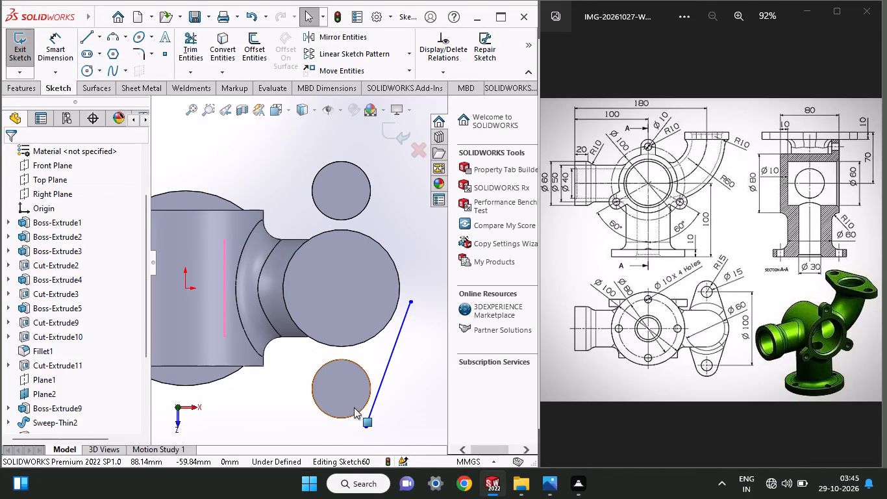
Make the outer slanted line tangent to the +Z ear's edge and to the elbow disc's edge.
scroll(354, 407, "down", 2, "ctrl")
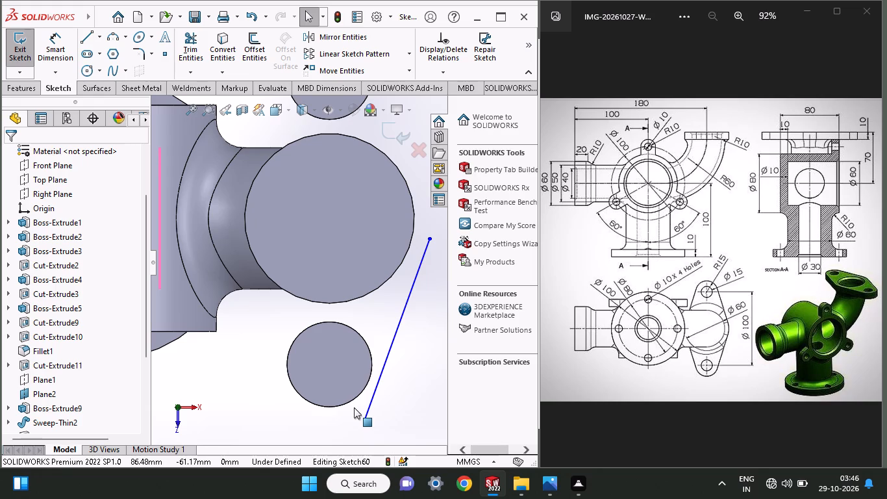
left_click(365, 393, "shift")
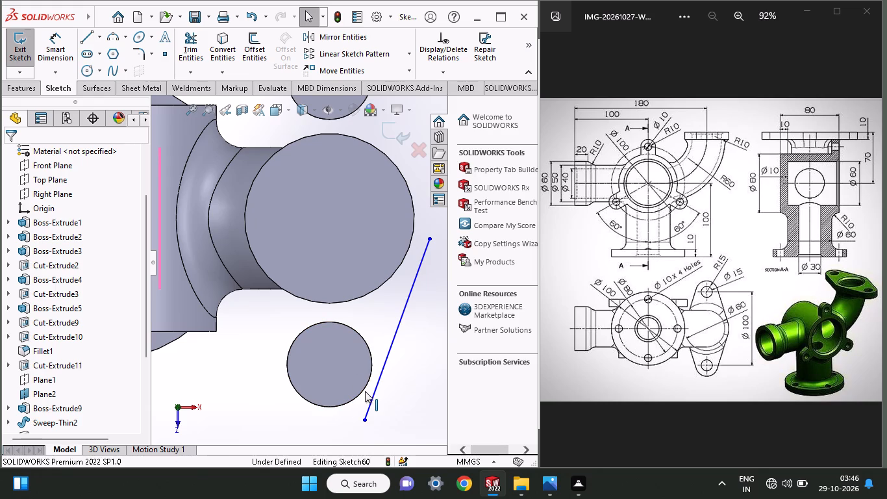
left_click(365, 391, "shift")
left_click(388, 365, "shift")
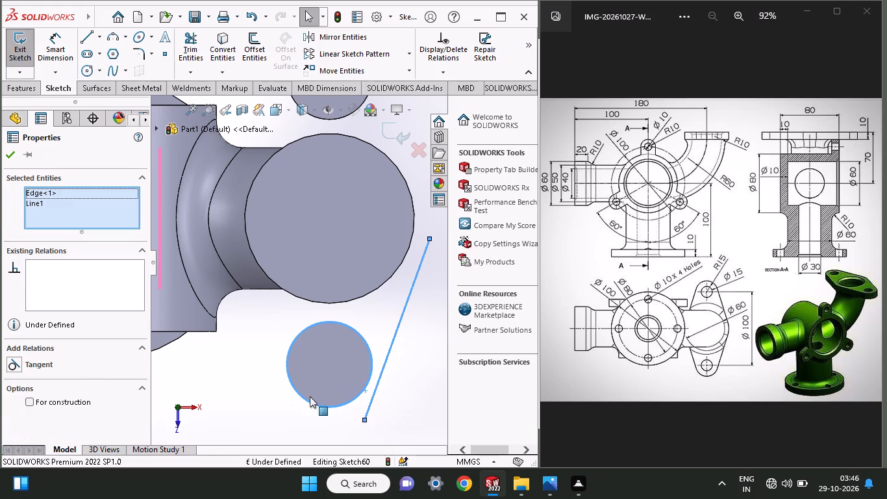
left_click(40, 368)
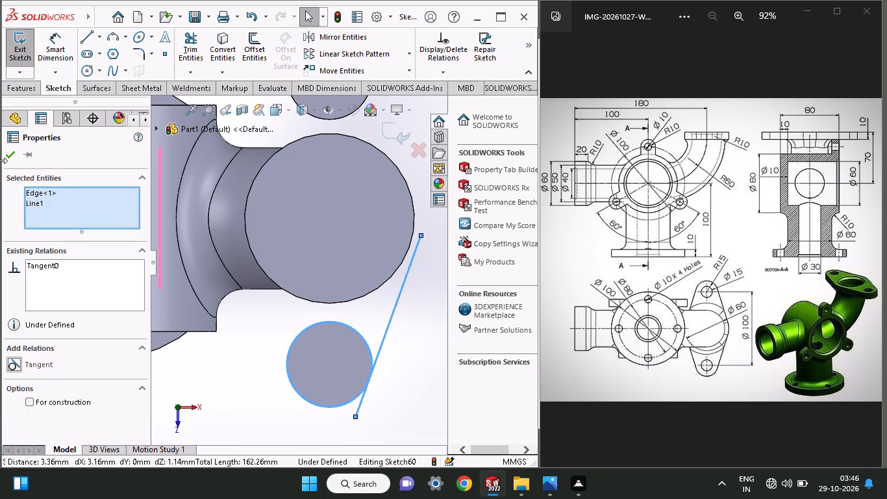
left_click(2, 159)
left_click(5, 157)
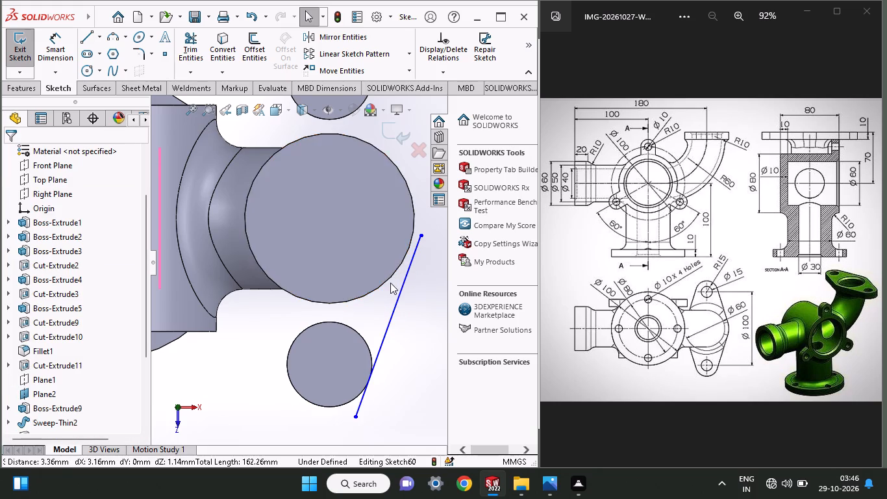
left_click(390, 279)
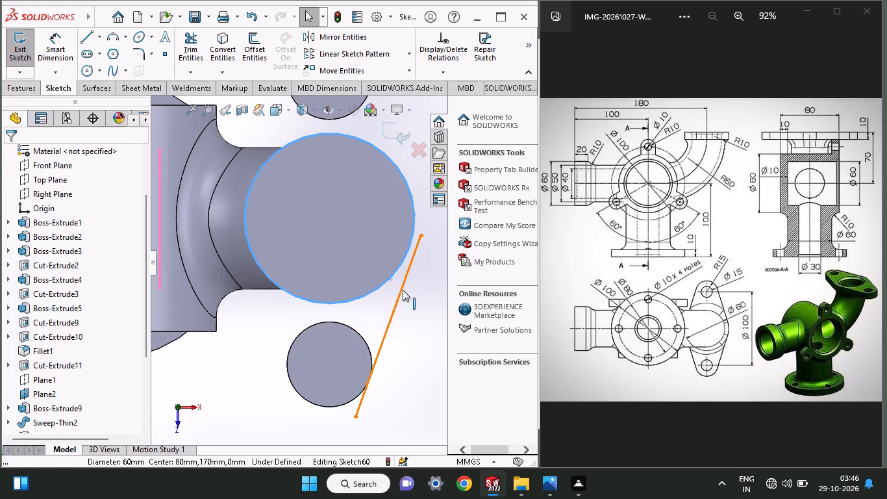
left_click(403, 290, "shift")
left_click(23, 367)
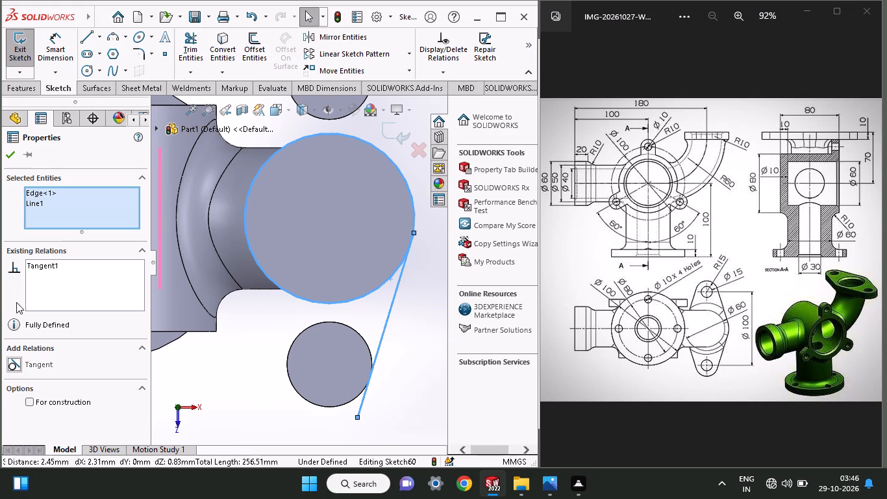
left_click(8, 153)
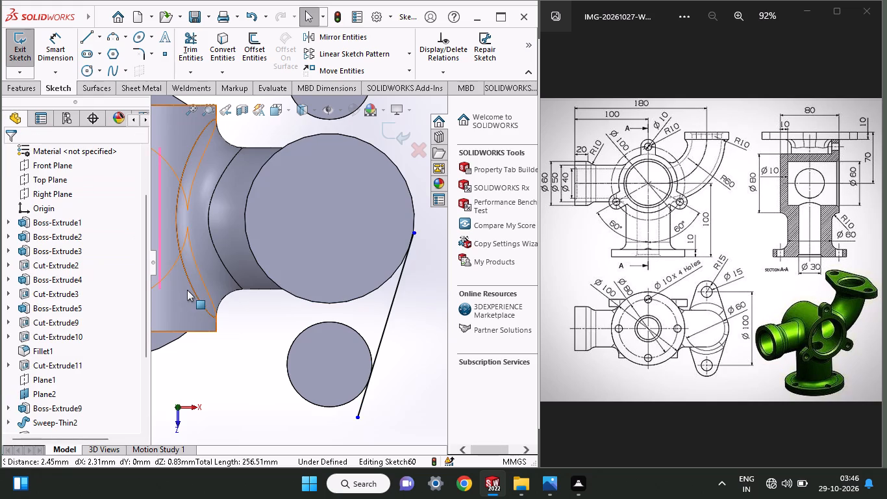
Sketch a 30 mm circle over the +Z ear's edge and a 60 mm circle over the disc's edge, each on its centre.
left_click(86, 68)
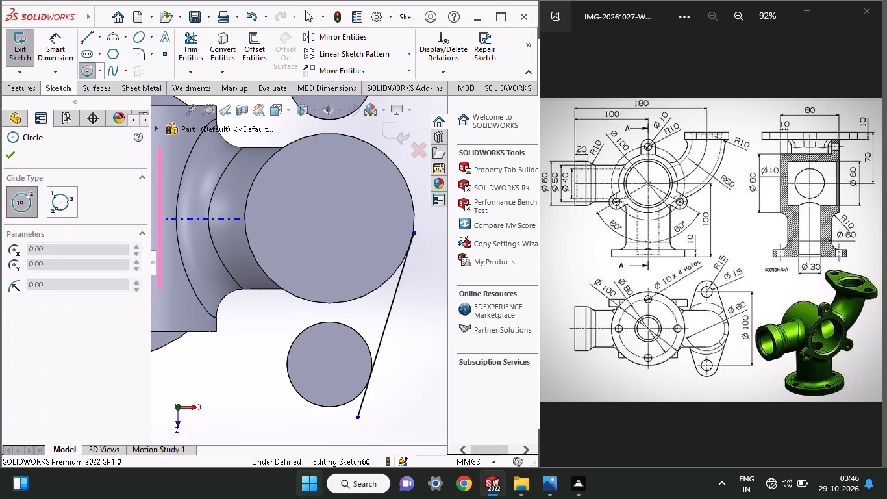
left_click(329, 366)
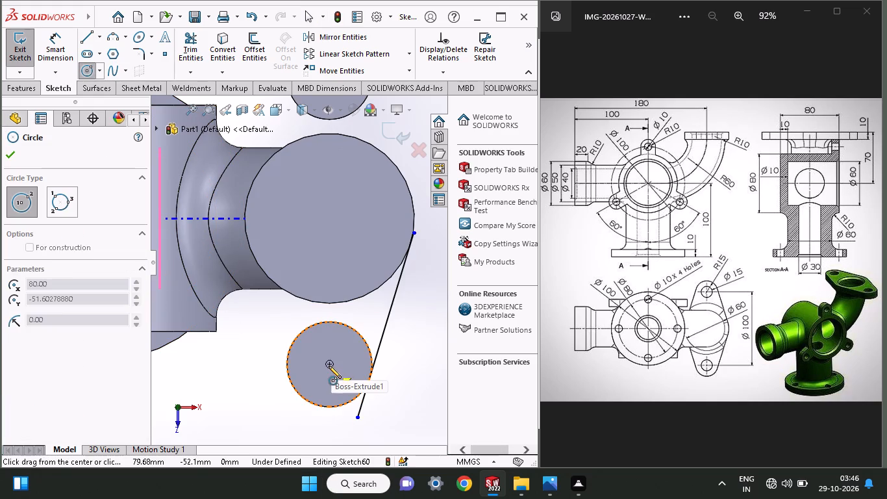
left_click(339, 403)
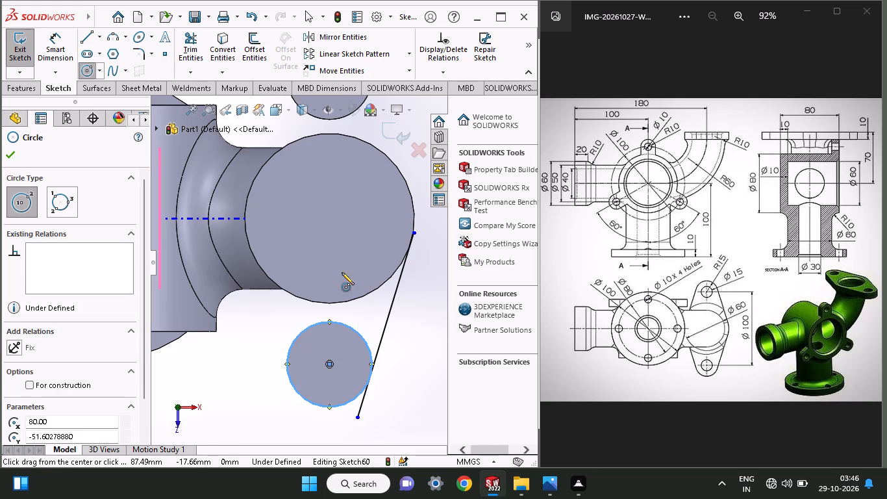
left_click(329, 217)
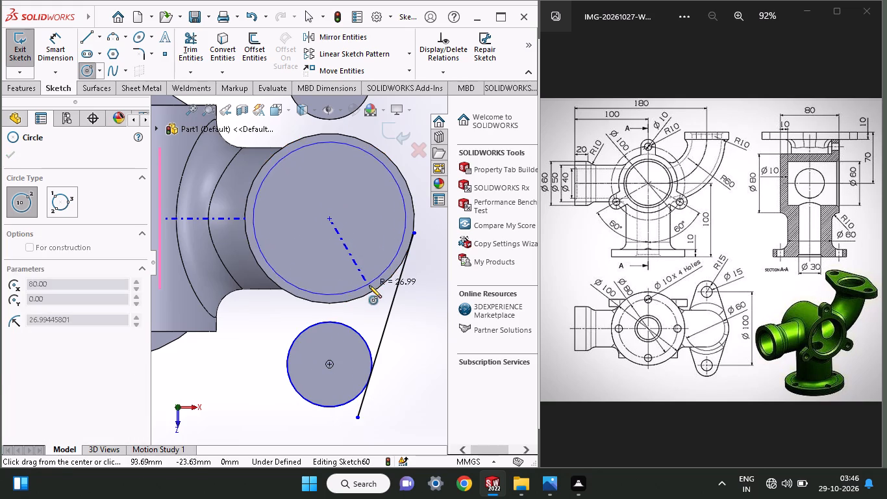
left_click(369, 293)
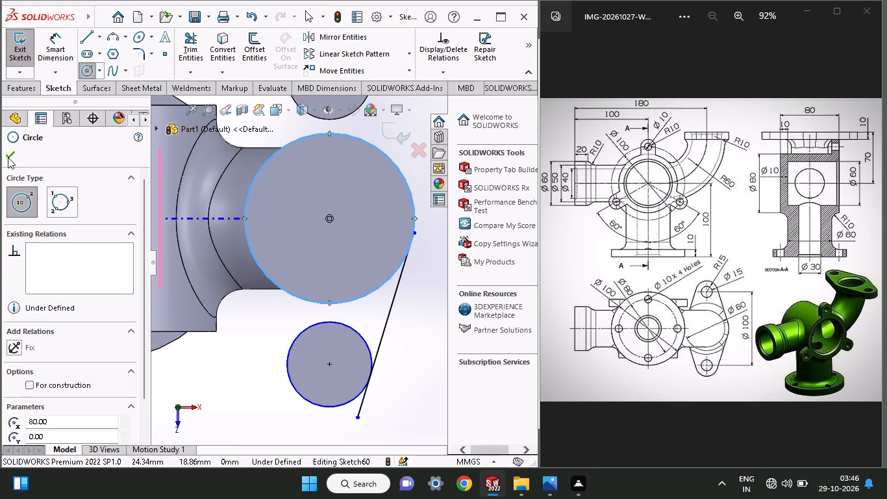
left_click(9, 157)
Trim the end of the outer tangent line that extends past the +Z ear circle.
left_click(184, 54)
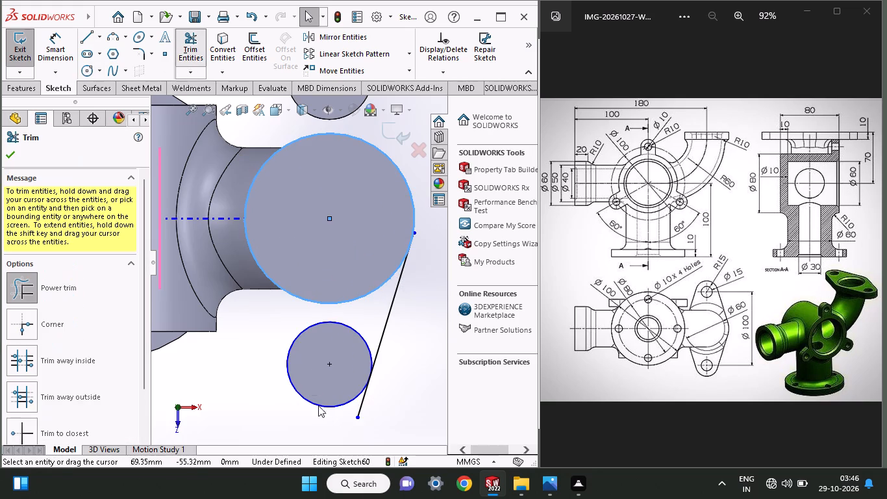
left_click_drag(379, 404, 349, 414)
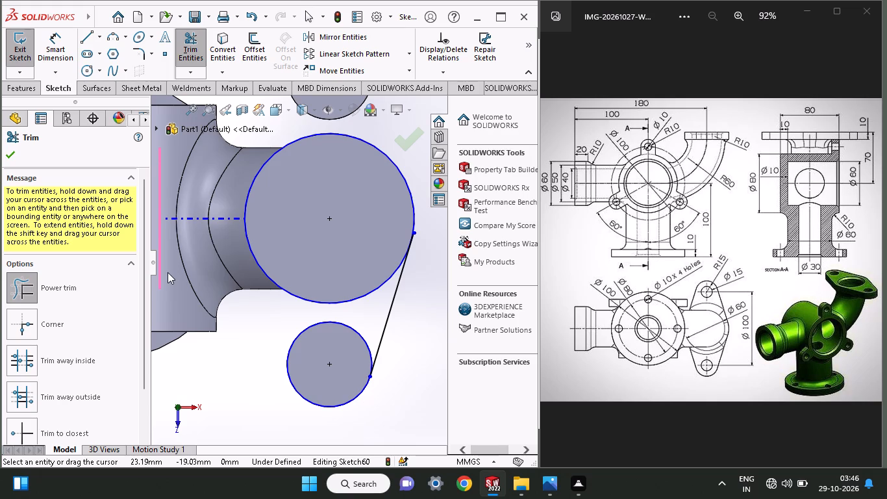
Sketch a second slanted line about 78 mm long on the body side, running past the disc and the +Z ear.
left_click(87, 37)
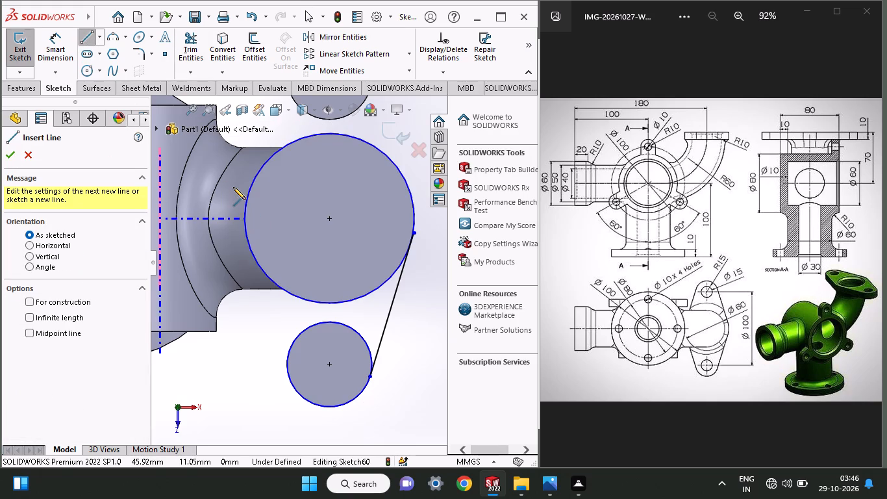
left_click(233, 187)
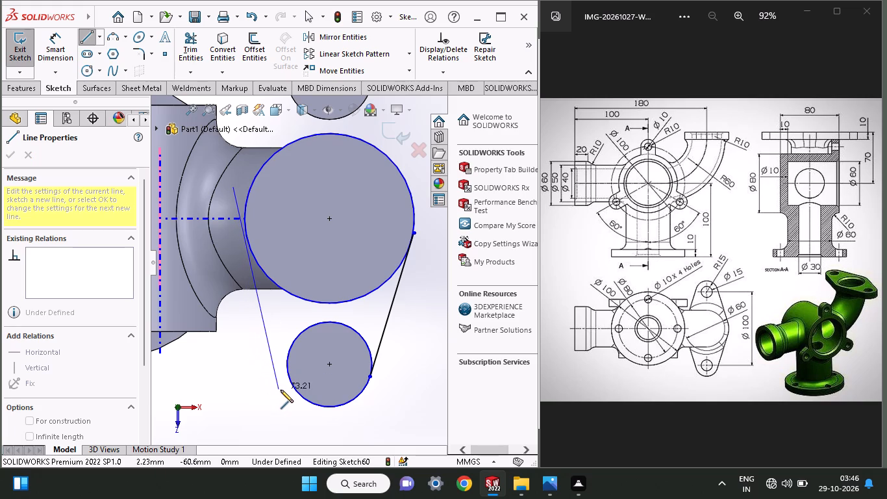
left_click(287, 402)
right_click(241, 366)
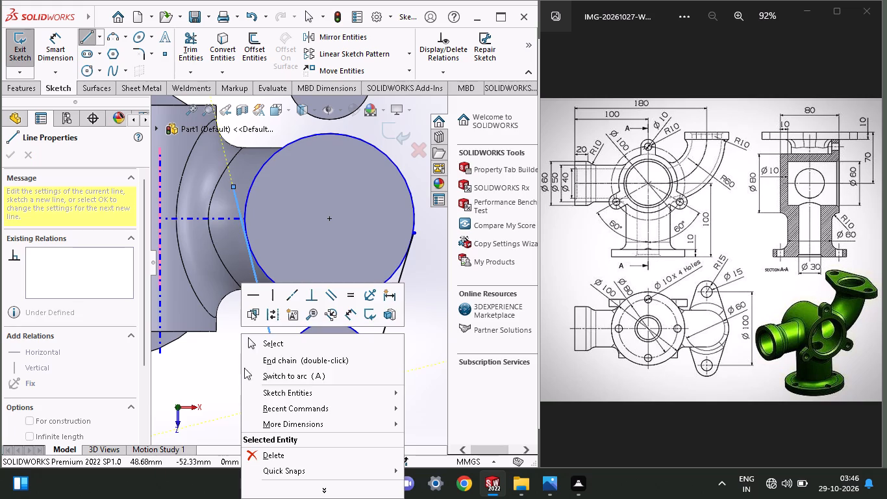
left_click(258, 349)
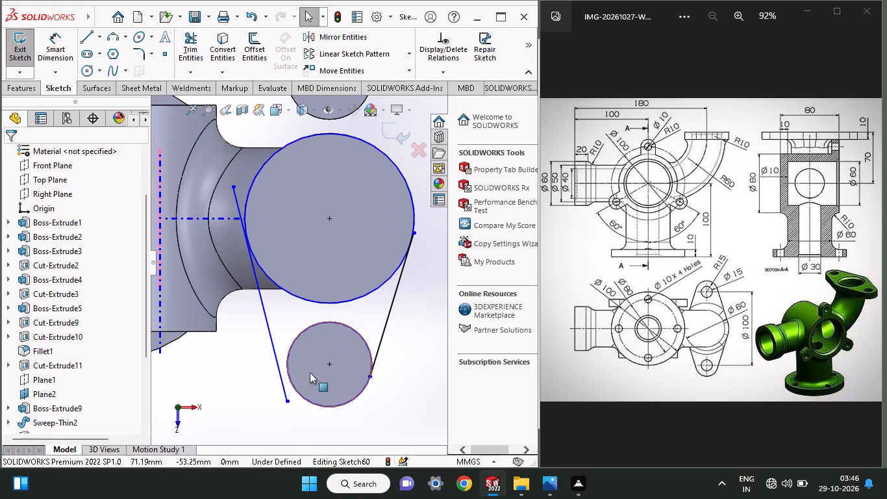
Make the body-side slanted line tangent to the +Z ear circle and to the disc circle.
left_click(275, 350, "shift")
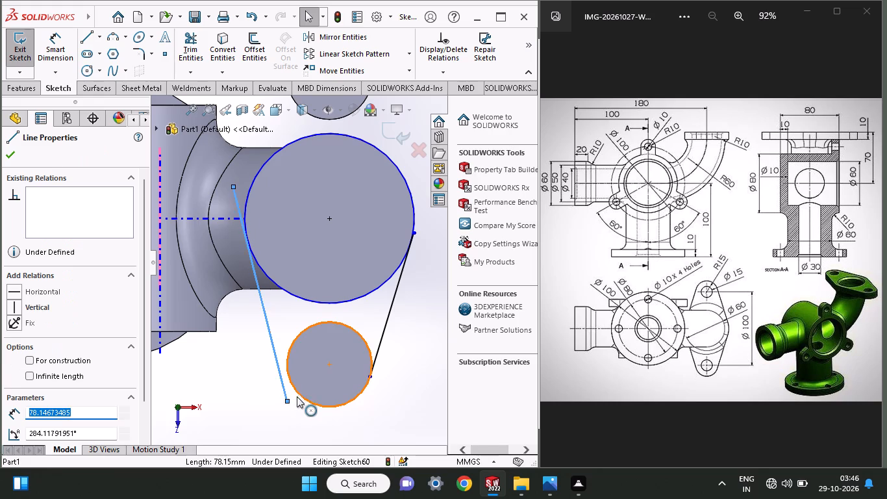
left_click(297, 395, "shift")
left_click(48, 367)
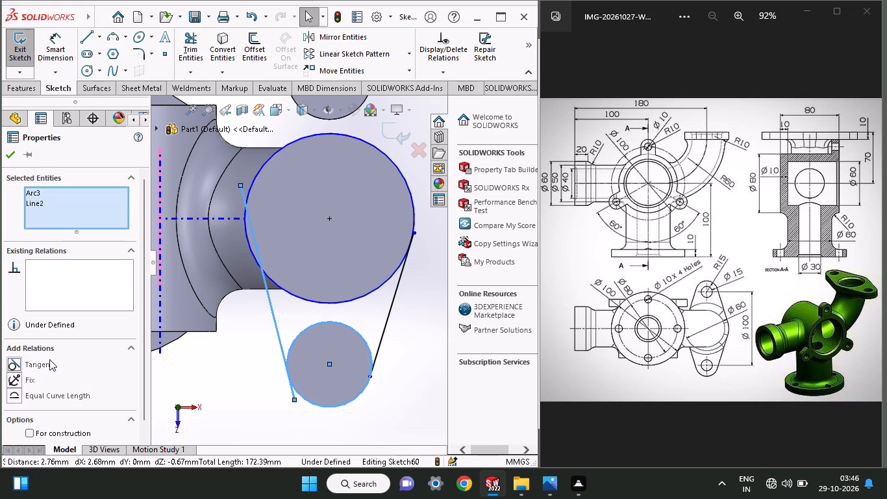
left_click(5, 153)
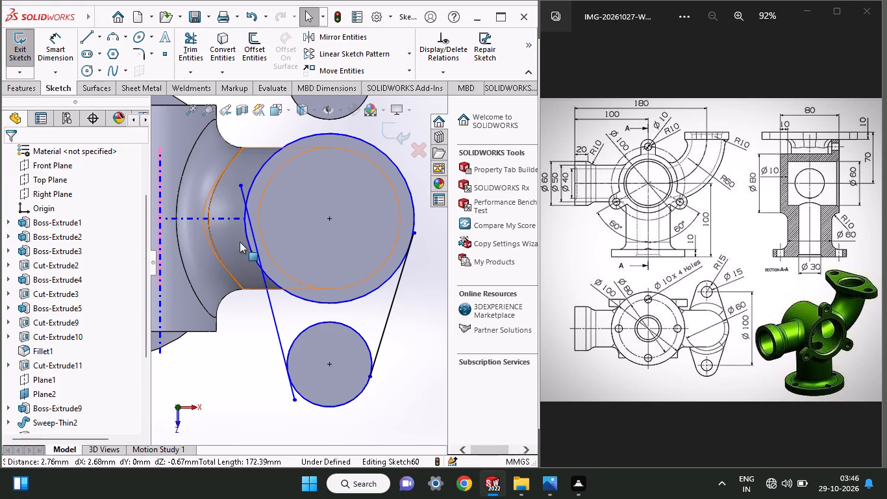
left_click(244, 239)
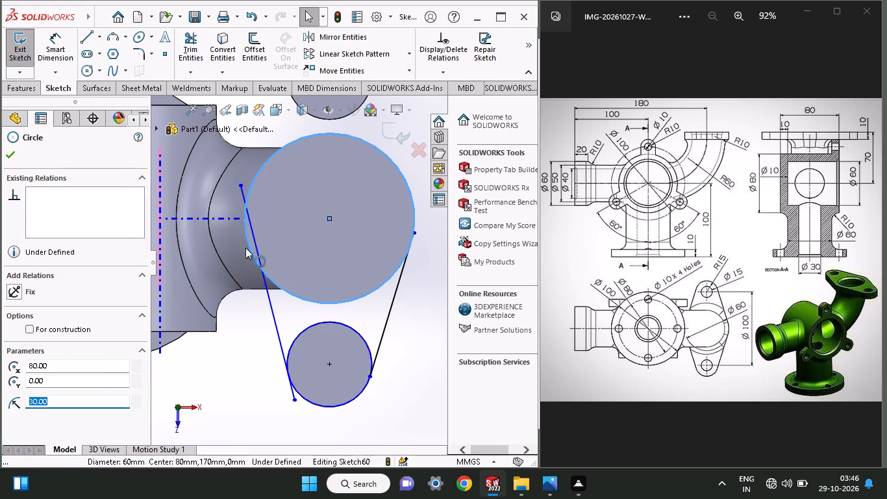
left_click(270, 293, "shift")
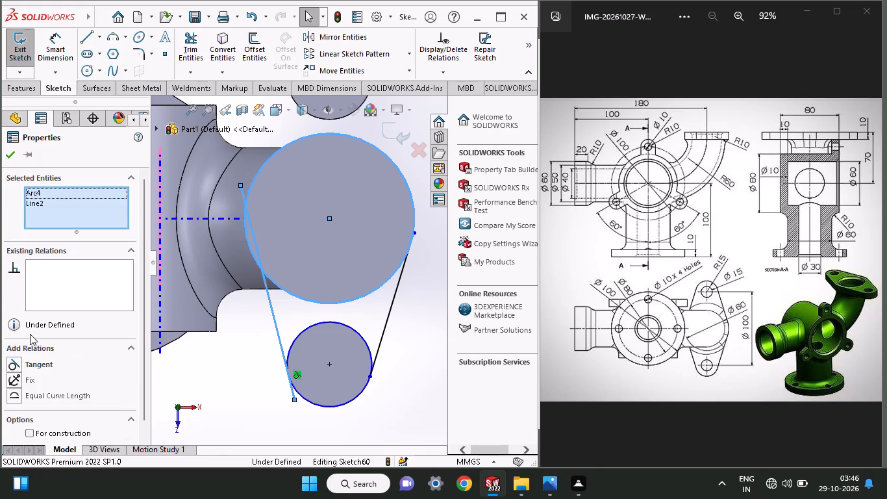
left_click(18, 365)
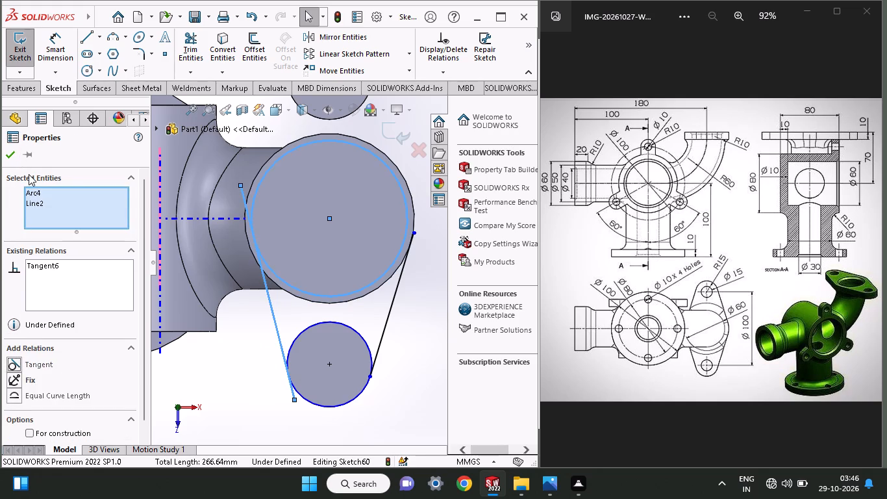
left_click(12, 157)
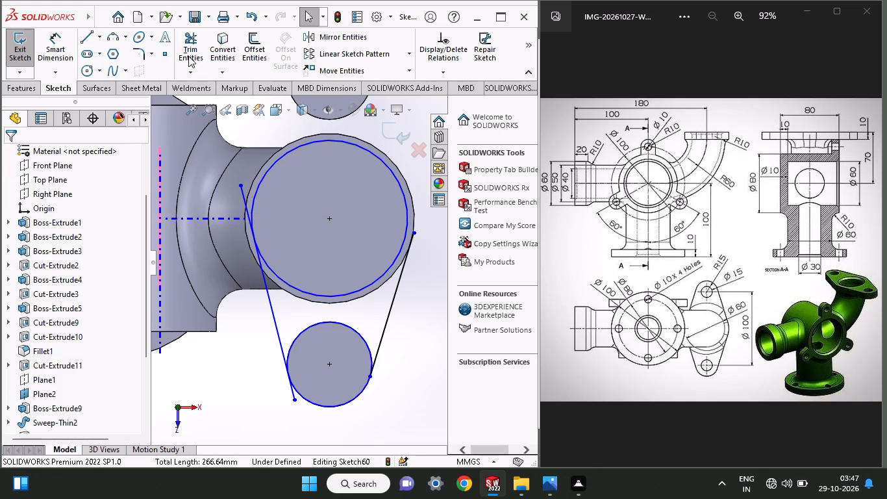
Dimension the sketched disc circle's diameter as 60 mm.
left_click(37, 51)
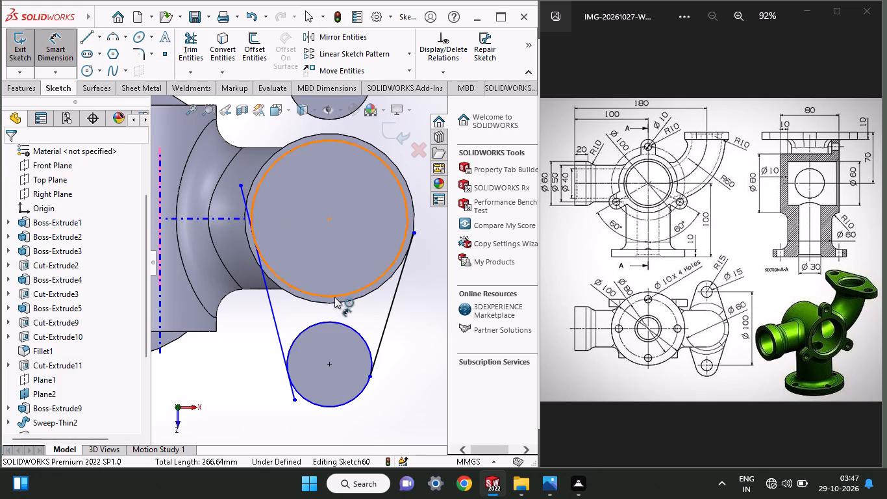
left_click(333, 294)
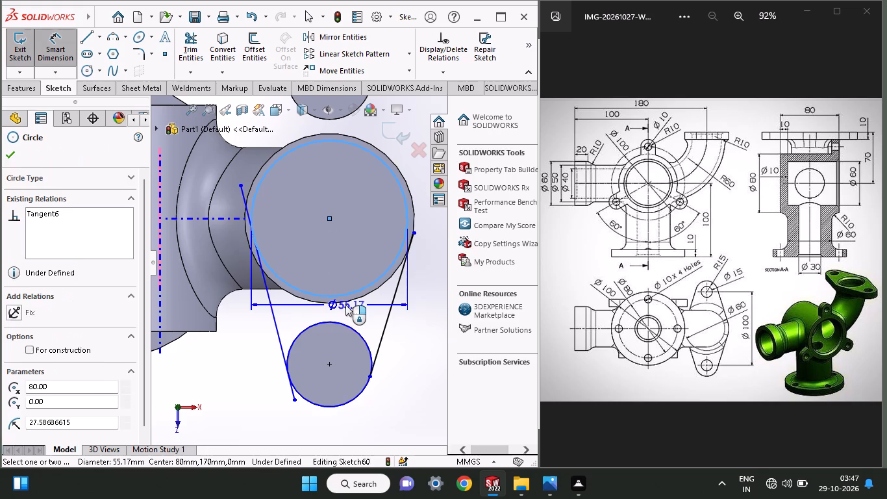
left_click(345, 305)
type("60")
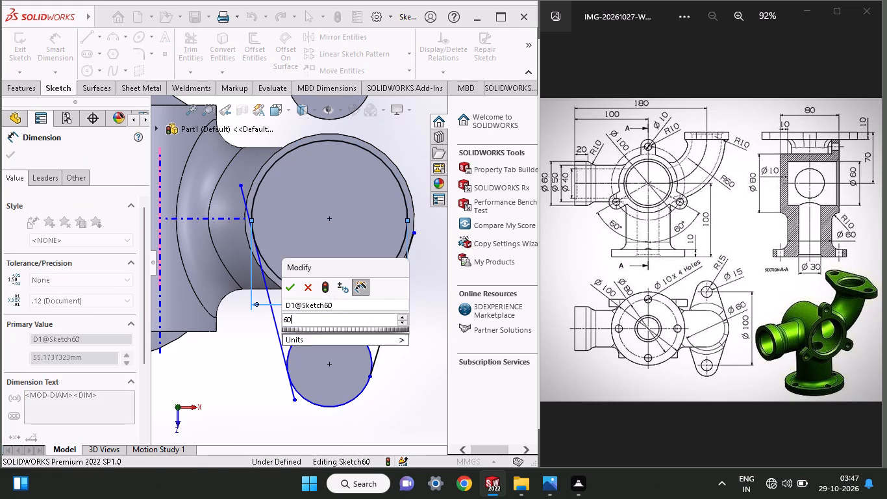
key("Return")
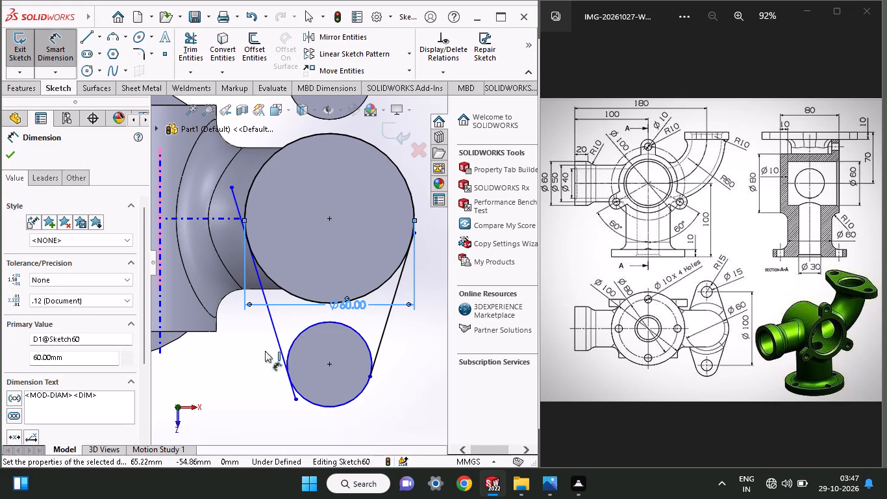
Dimension the +Z ear circle's diameter as 30 mm.
left_click(329, 405)
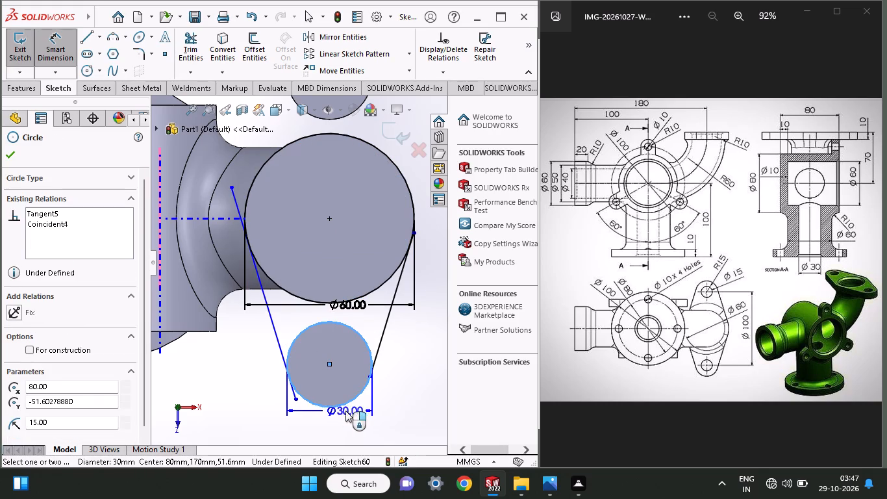
left_click(366, 416)
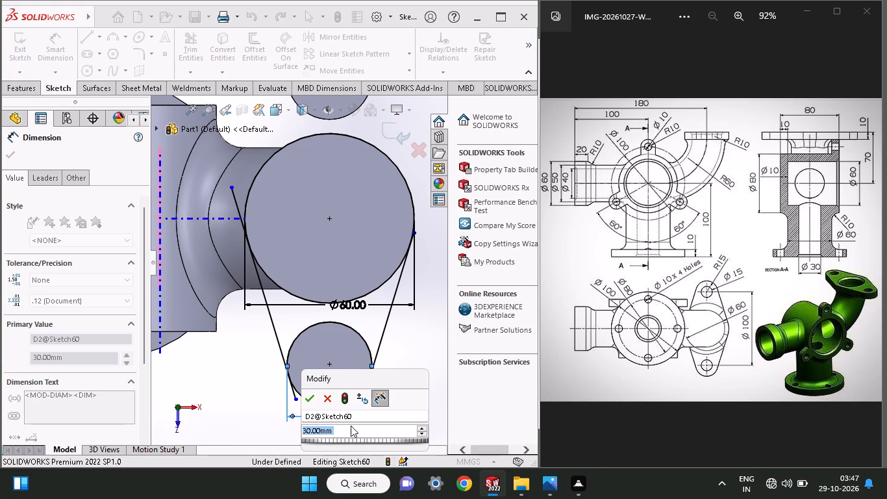
left_click(305, 396)
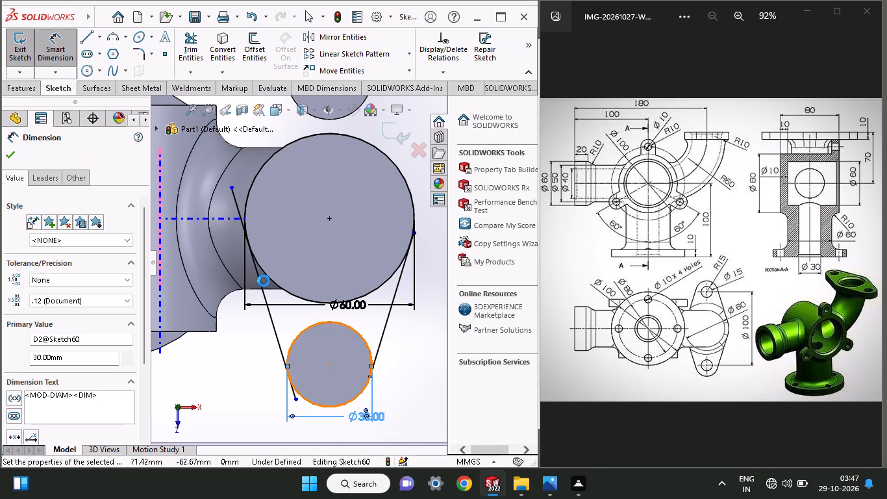
Trim both ends of the body-side tangent line that extend past the disc circle and the +Z ear circle.
left_click(183, 45)
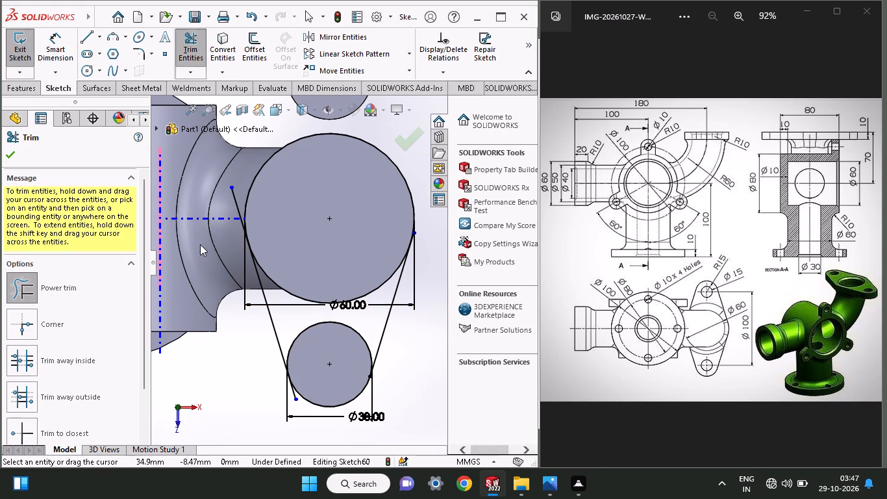
left_click_drag(208, 229, 237, 182)
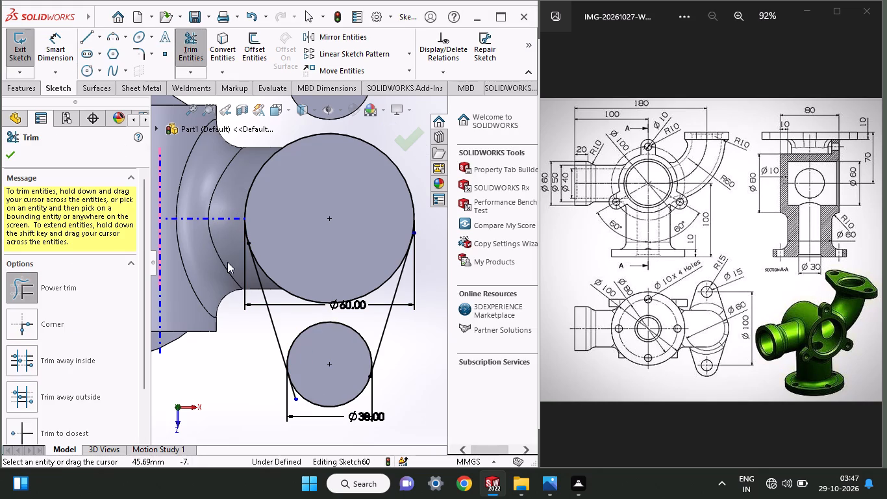
left_click_drag(215, 253, 245, 314)
left_click_drag(273, 394, 288, 400)
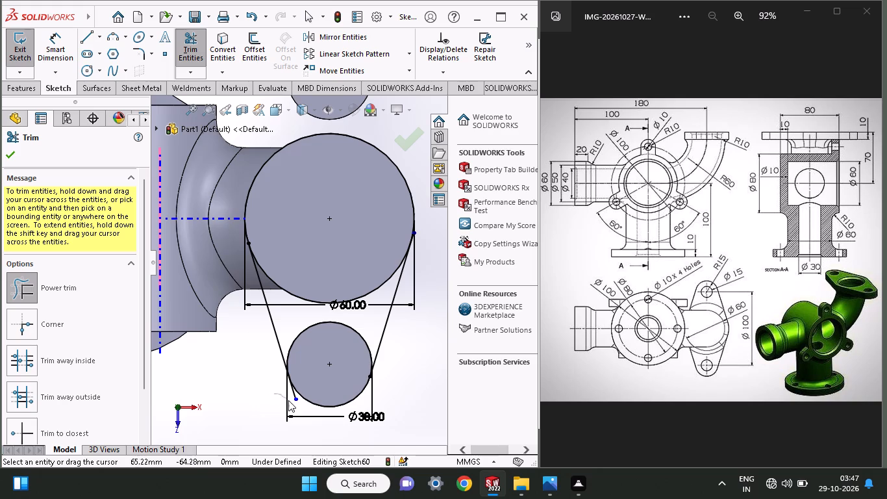
left_click_drag(288, 400, 301, 404)
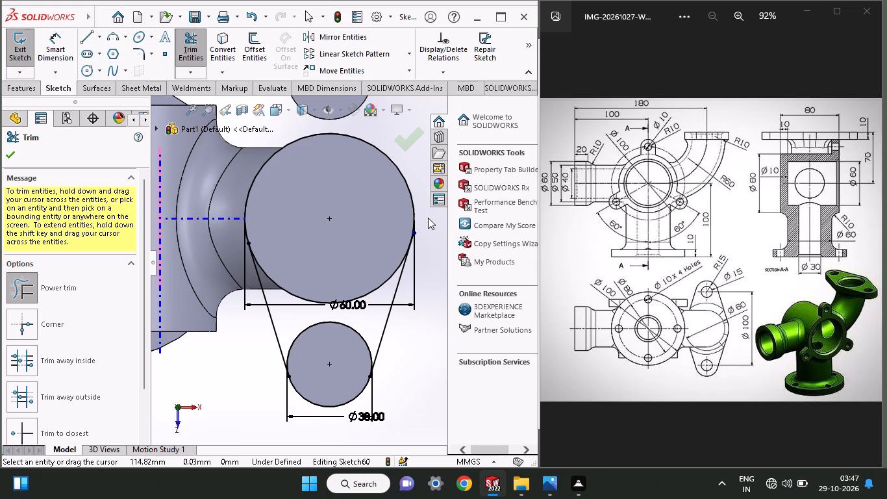
Trim the end of the outer tangent line that extends past its tangent point on the disc circle.
scroll(424, 234, "down", 3, "ctrl")
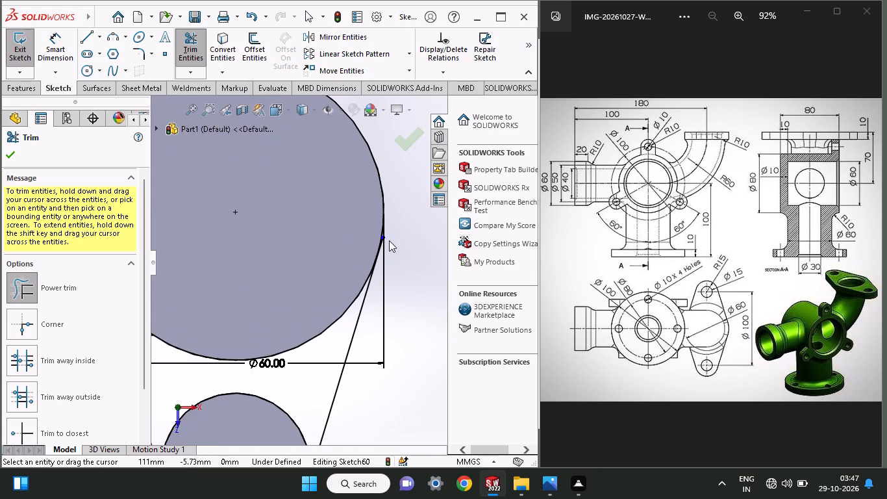
scroll(389, 240, "down", 7, "ctrl")
scroll(284, 266, "down", 7, "ctrl")
left_click_drag(379, 248, 368, 207)
scroll(368, 207, "up", 4, "ctrl")
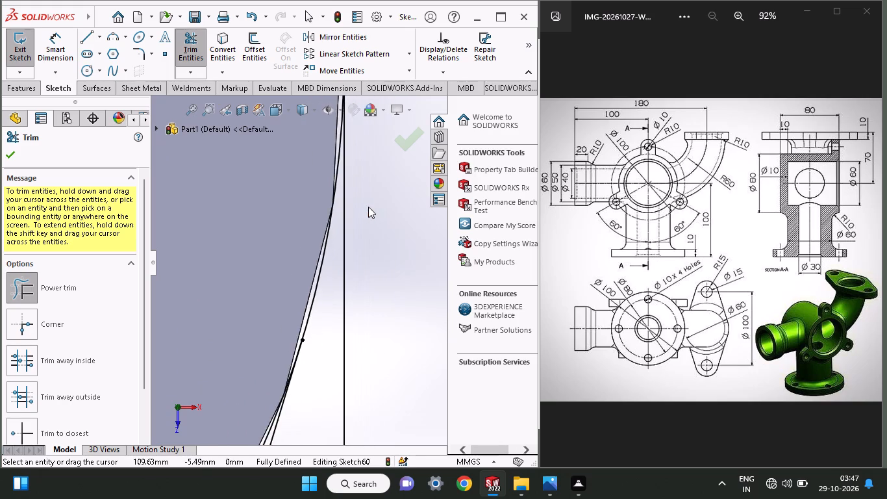
scroll(368, 207, "up", 16, "ctrl")
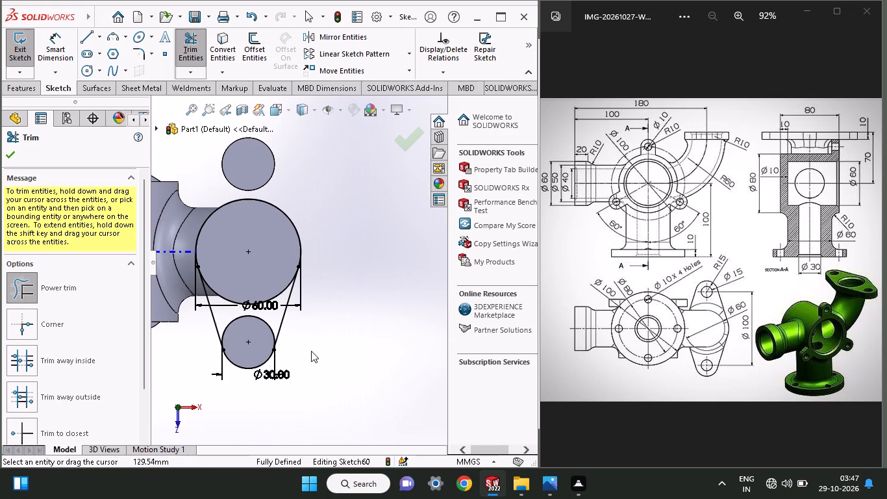
Examine the trimmed tangent line ends where they meet the +Z ear circle and the disc circle.
scroll(253, 361, "down", 4, "ctrl")
left_click(255, 309)
scroll(255, 309, "down", 2, "ctrl")
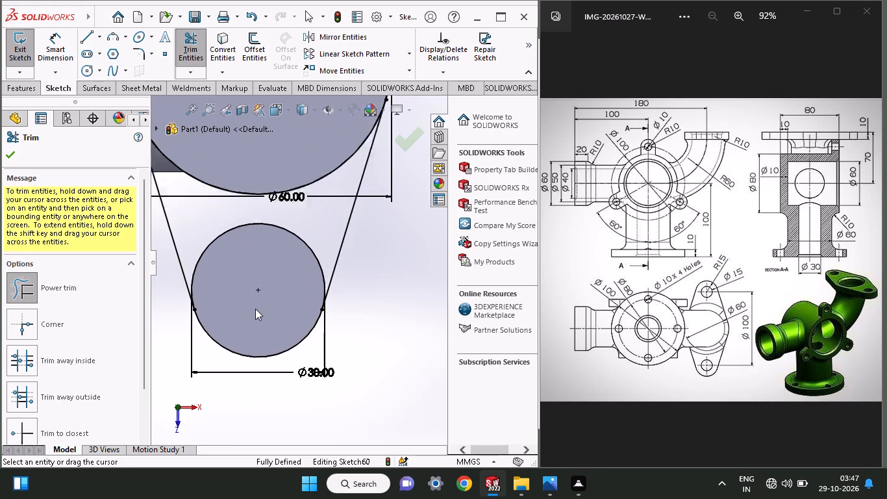
scroll(255, 309, "down", 5, "ctrl")
scroll(208, 320, "up", 3, "ctrl")
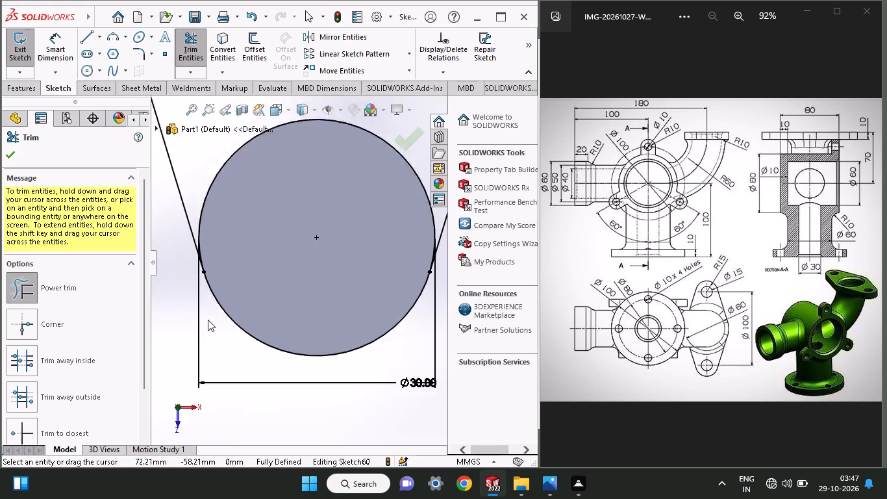
scroll(208, 320, "up", 6, "ctrl")
scroll(374, 175, "up", 2, "ctrl")
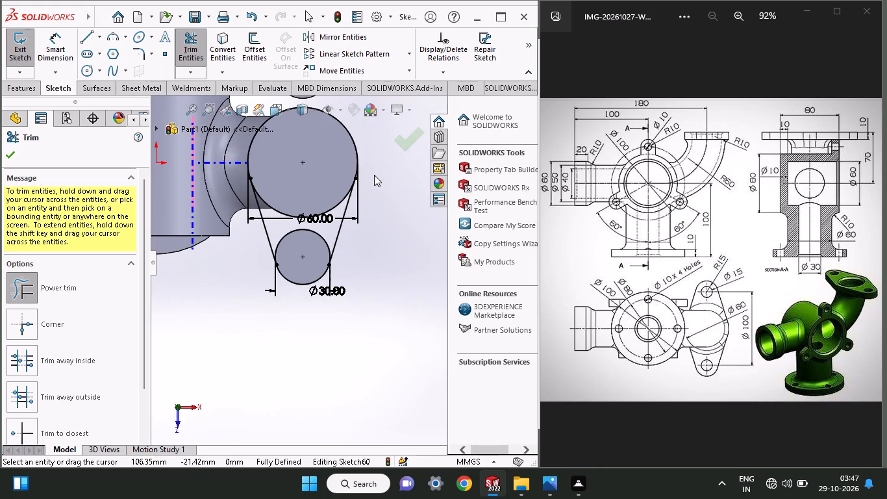
scroll(319, 137, "down", 3, "ctrl")
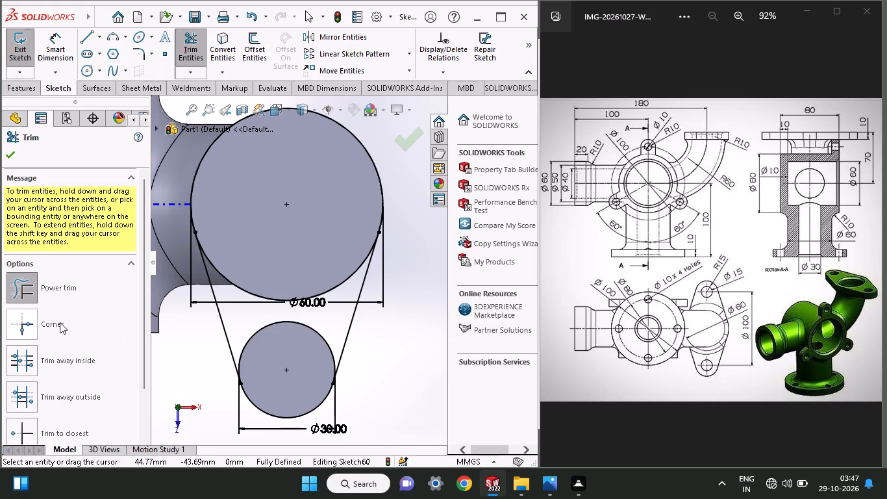
left_click(8, 153)
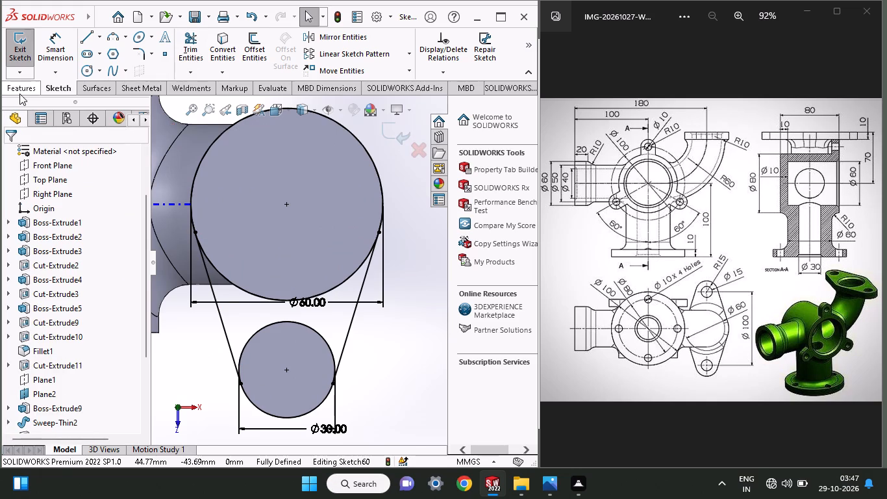
Extrude the region between the disc and the +Z ear 10 mm blind in the reversed direction, merging the result.
left_click(21, 88)
left_click(25, 60)
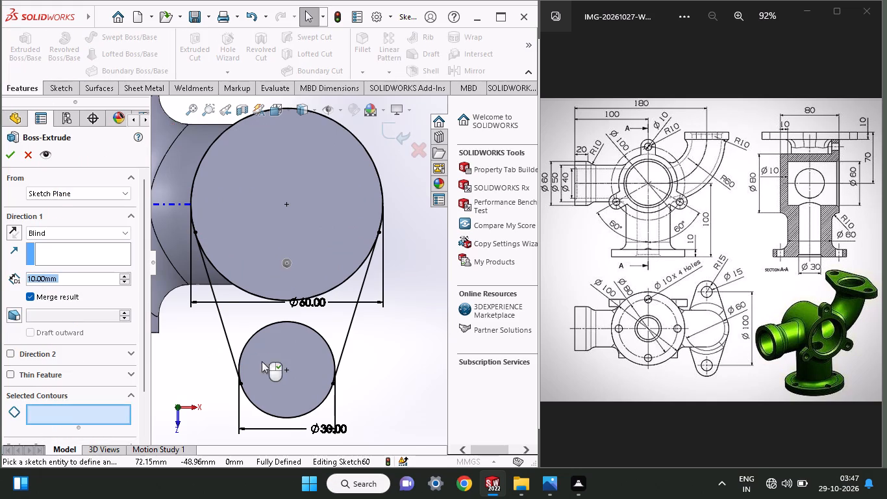
left_click(244, 321)
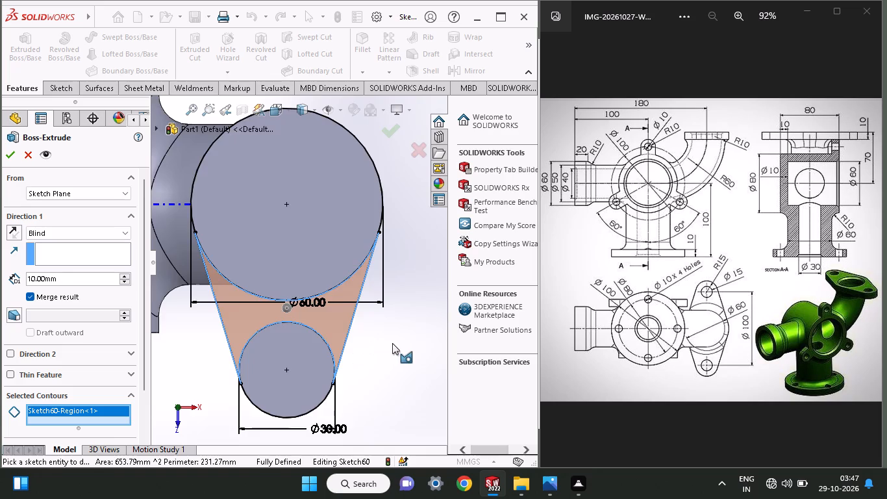
middle_click_drag(392, 343, 408, 332)
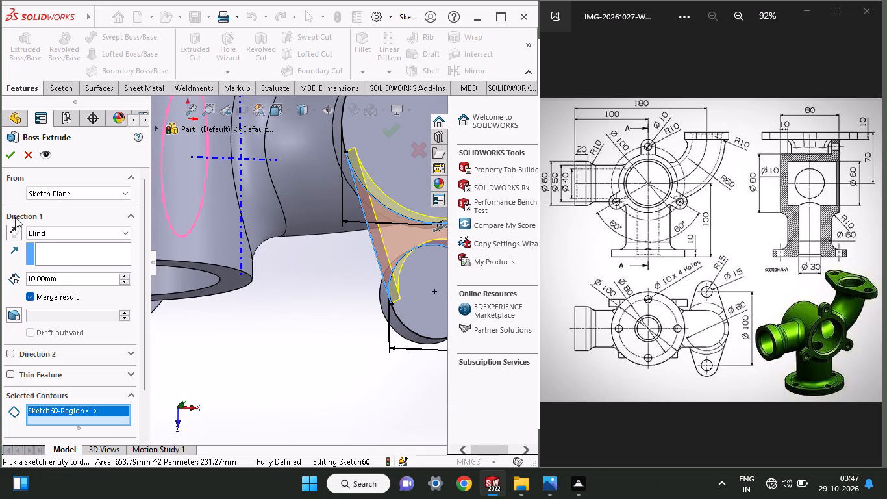
left_click(12, 230)
left_click(12, 157)
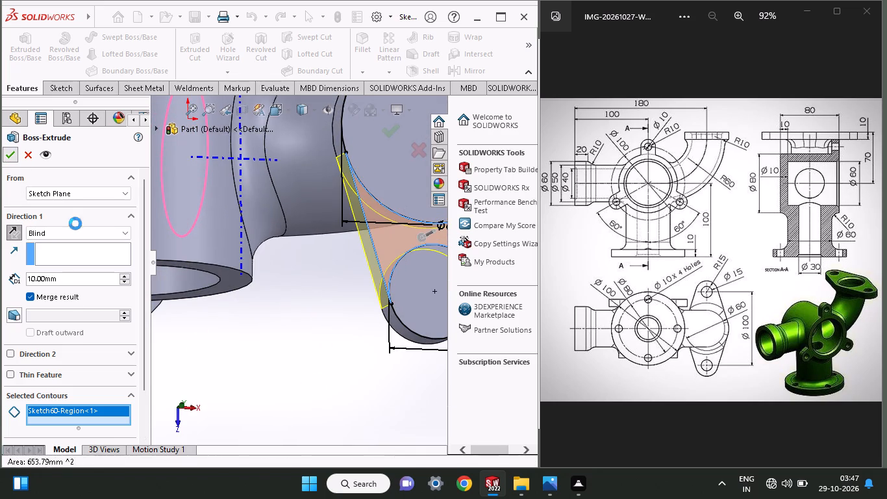
Start a new sketch on the joined flange face and draw a 30 mm radius circle over the disc's rounded edge, centred on the disc.
middle_click_drag(297, 374, 251, 420)
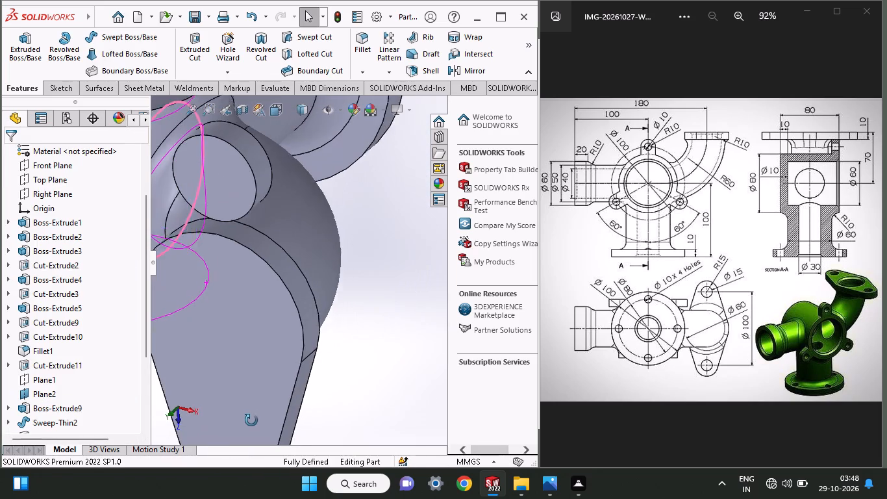
middle_click_drag(251, 420, 263, 415)
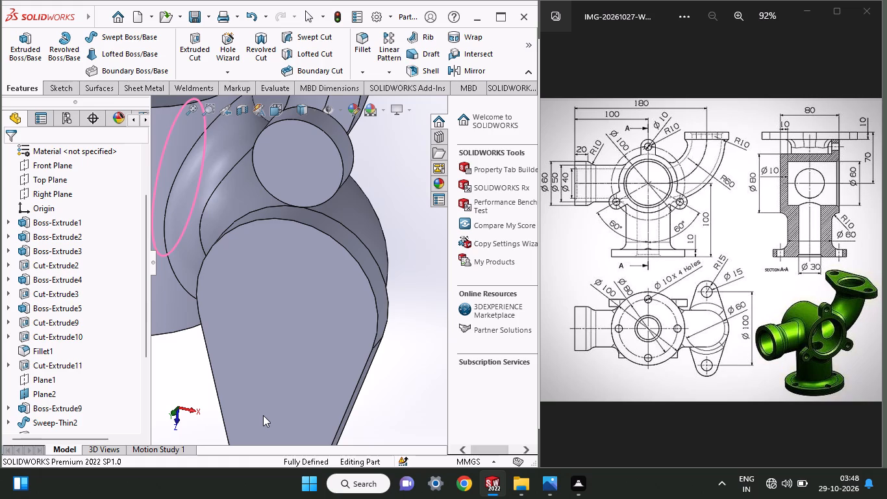
left_click(252, 323)
left_click(310, 283)
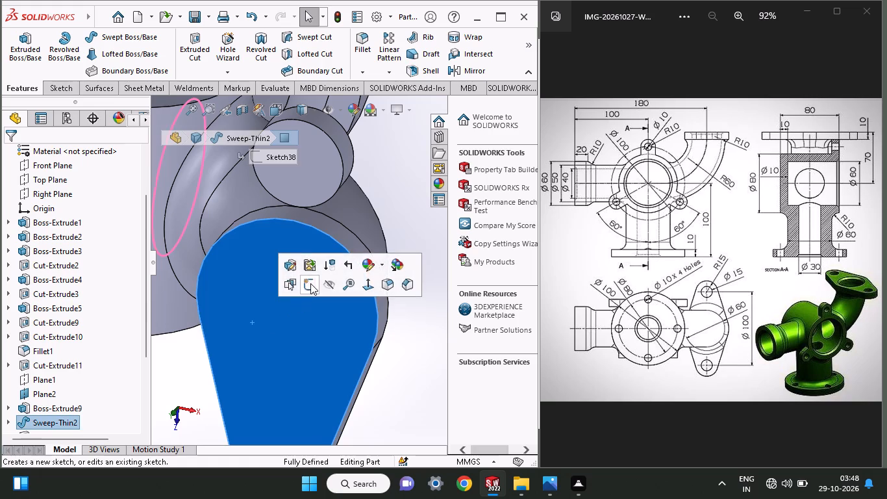
scroll(401, 318, "up", 1, "ctrl")
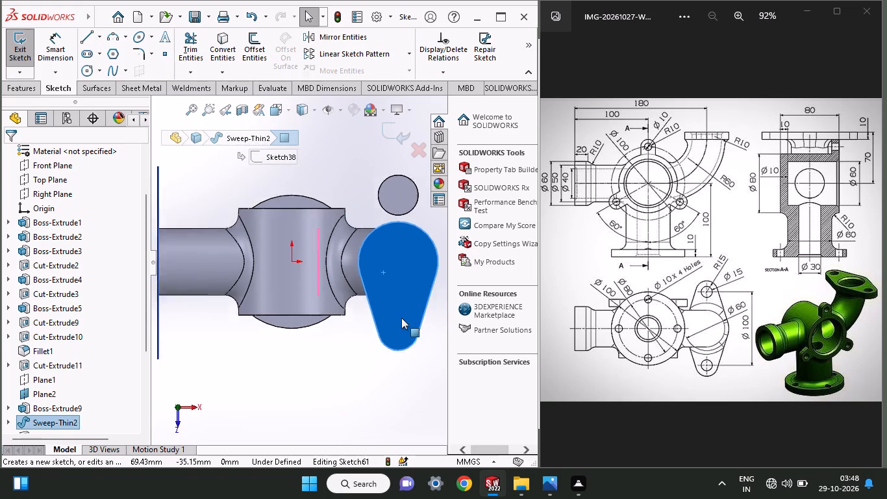
scroll(401, 318, "up", 2, "ctrl")
scroll(347, 220, "down", 6, "ctrl")
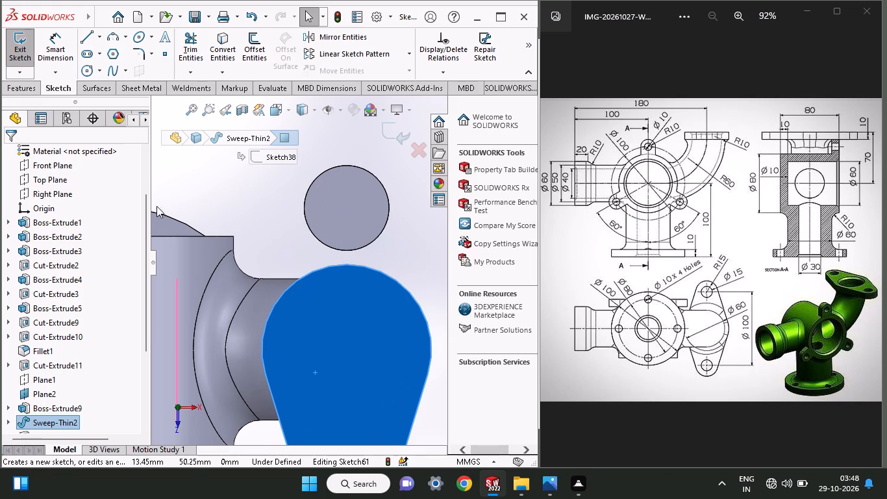
left_click(85, 66)
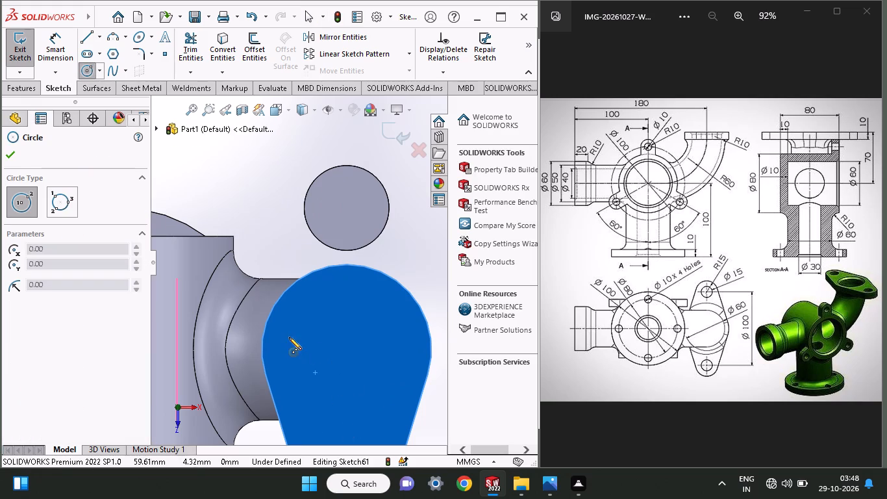
left_click(345, 349)
left_click(327, 266)
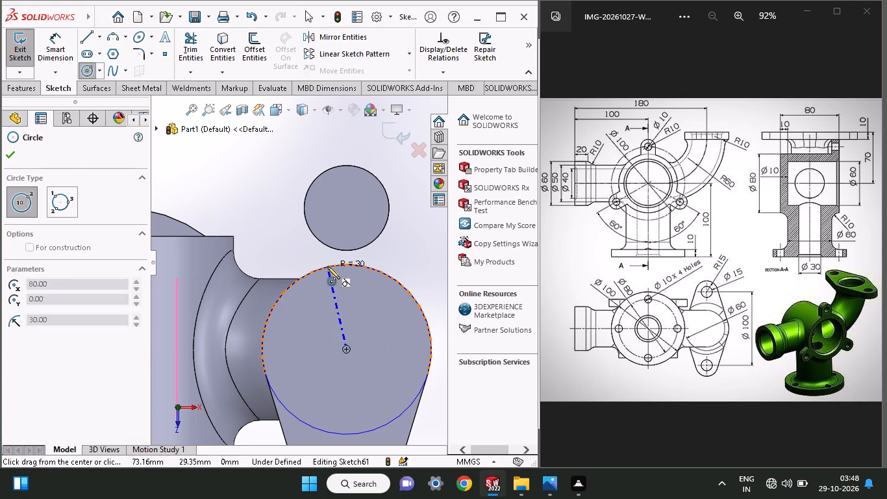
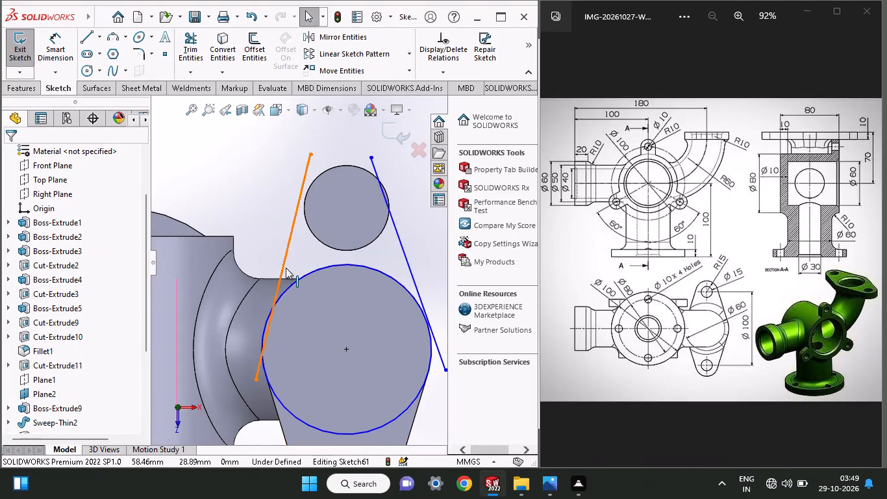
Make the inner slanted line, on the main body side, tangent to the disc circle.
left_click(286, 268)
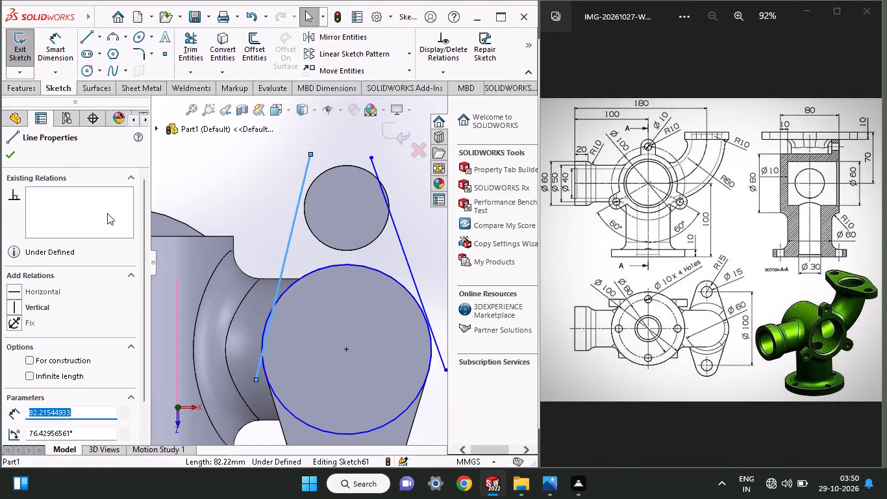
left_click(291, 416, "shift")
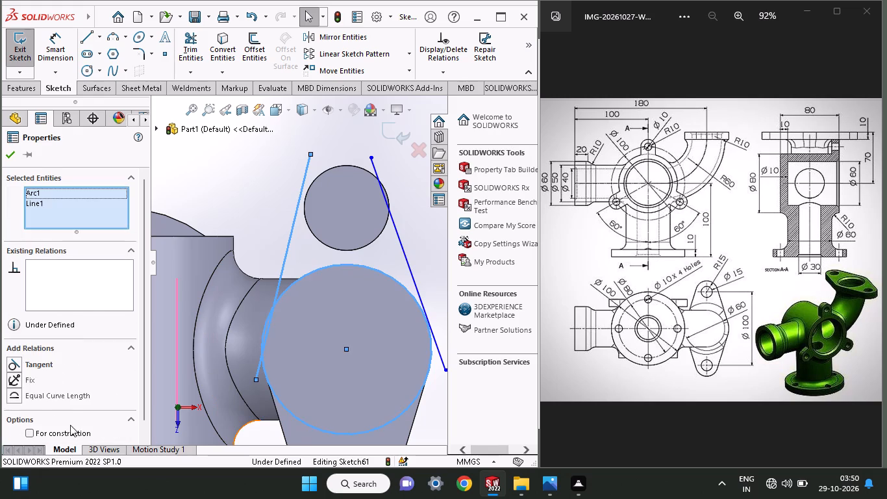
left_click(21, 365)
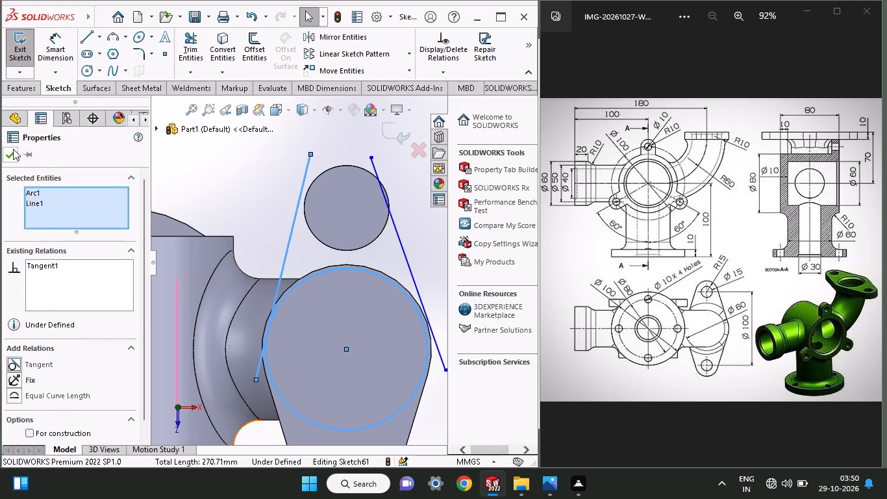
left_click(12, 157)
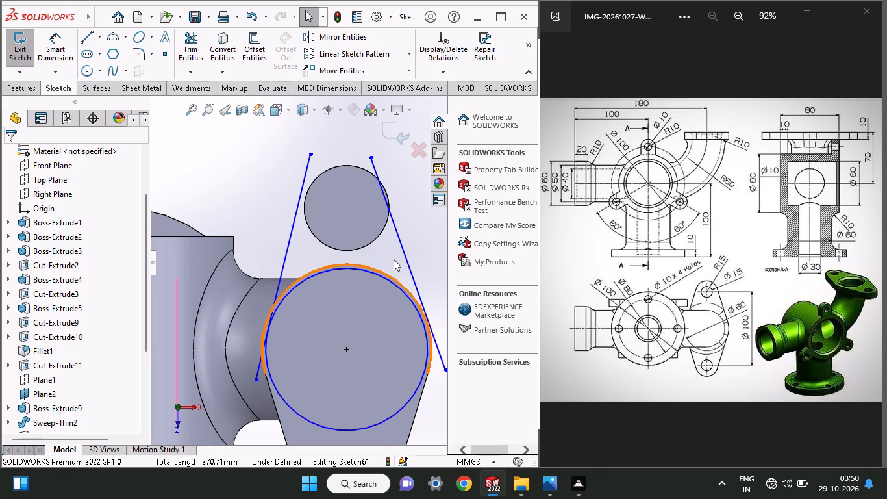
Dimension the disc circle with a diameter of 60 mm.
left_click(56, 54)
left_click(278, 392)
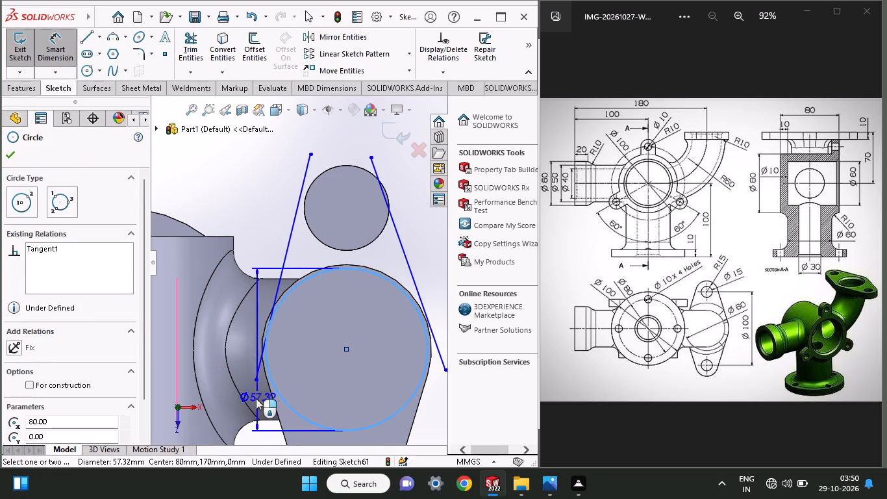
left_click(255, 398)
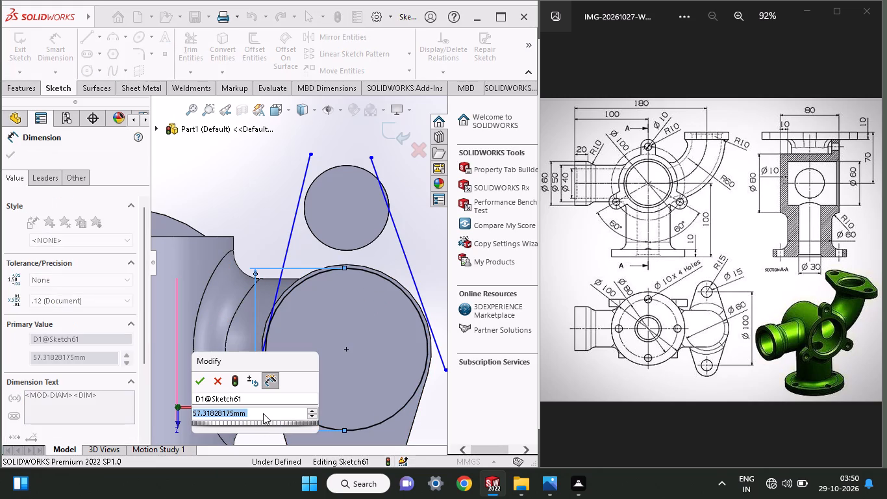
type("60")
key("Return")
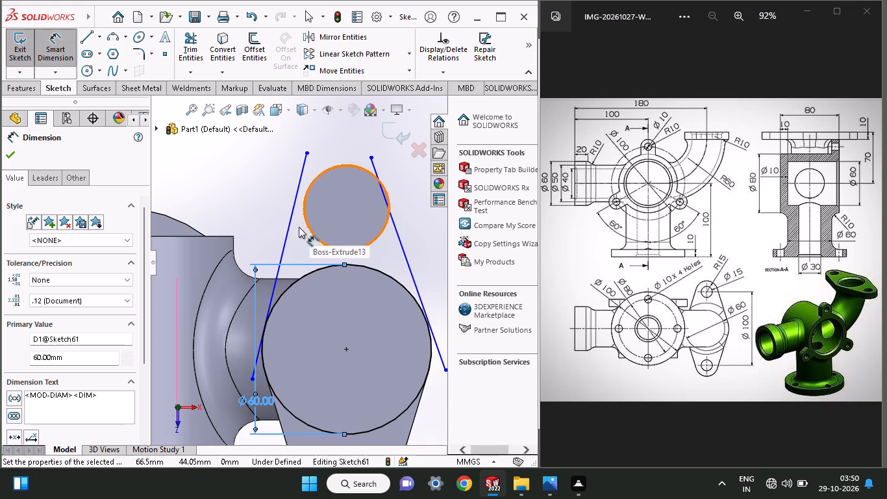
left_click(13, 146)
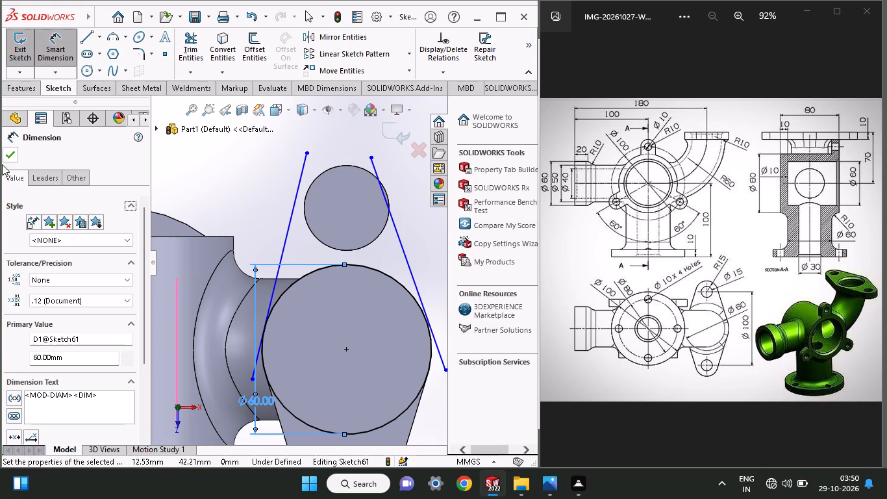
left_click(12, 152)
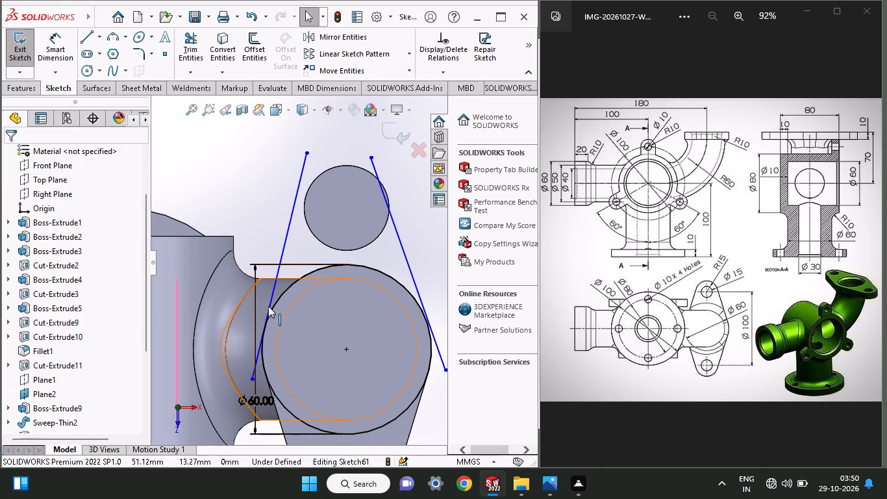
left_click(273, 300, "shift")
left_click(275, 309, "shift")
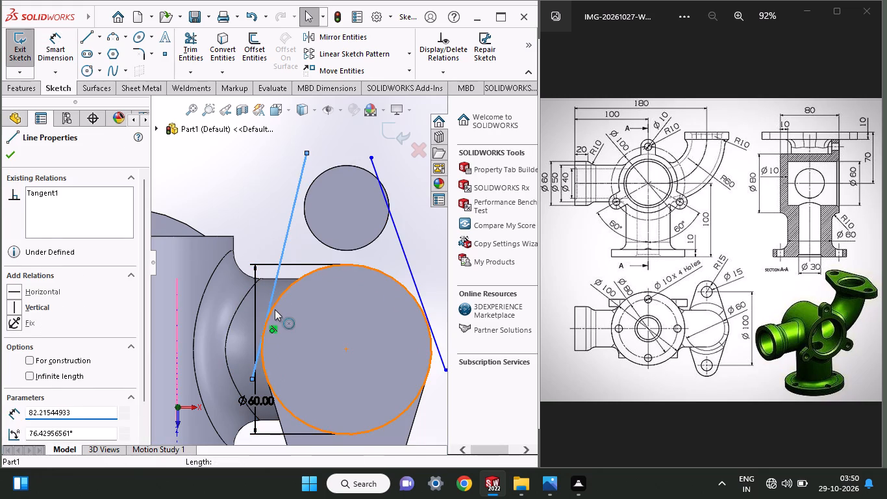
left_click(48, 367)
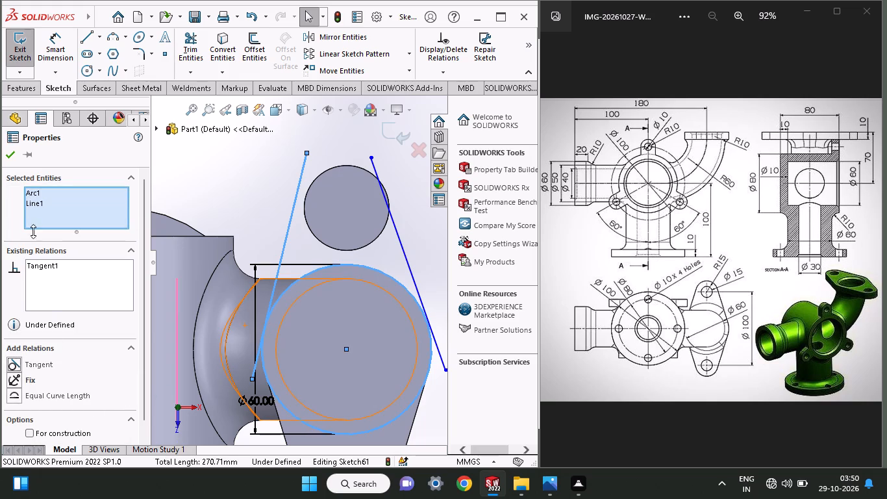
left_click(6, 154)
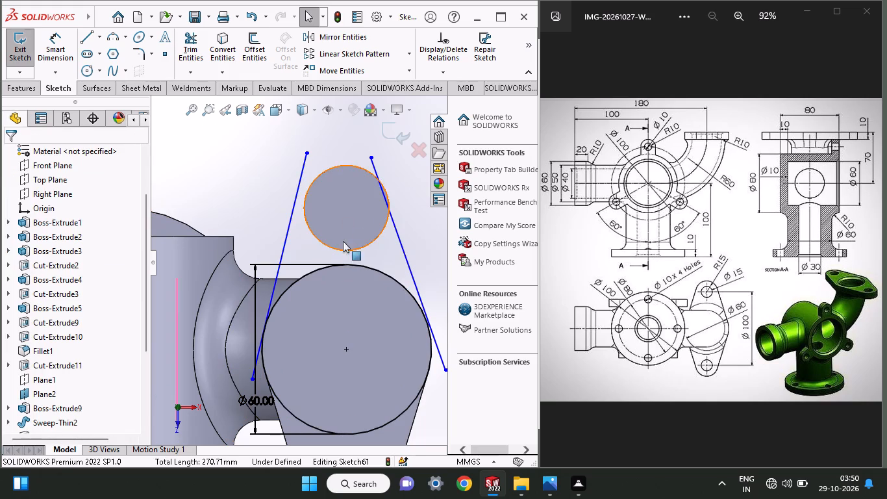
Draw a 15 mm radius circle over the -Z ear's round edge, centred on the ear.
left_click(86, 69)
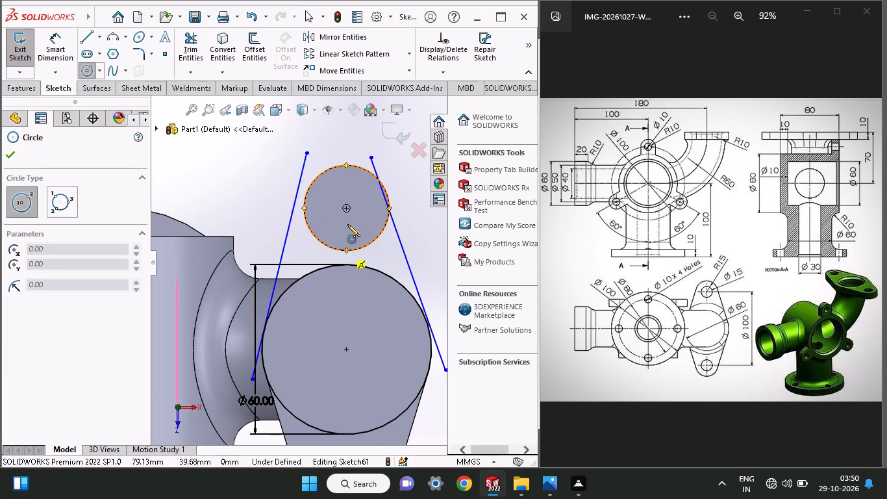
left_click(346, 208)
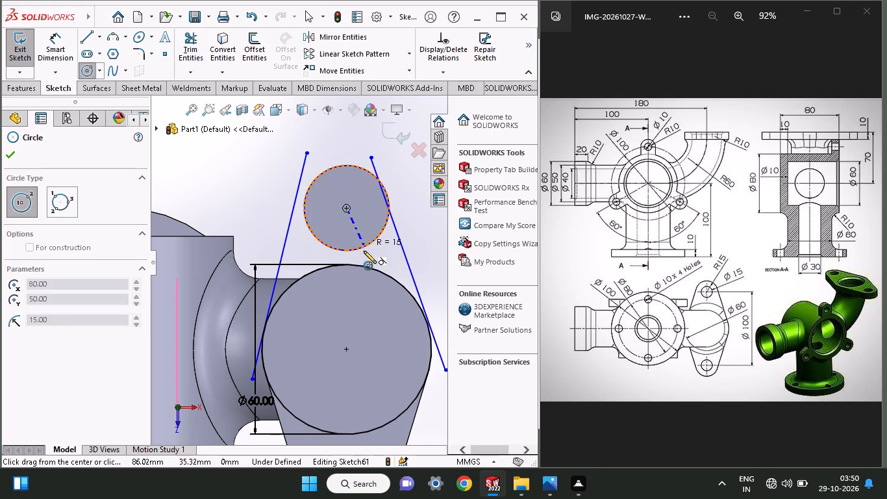
left_click(364, 251)
left_click(18, 149)
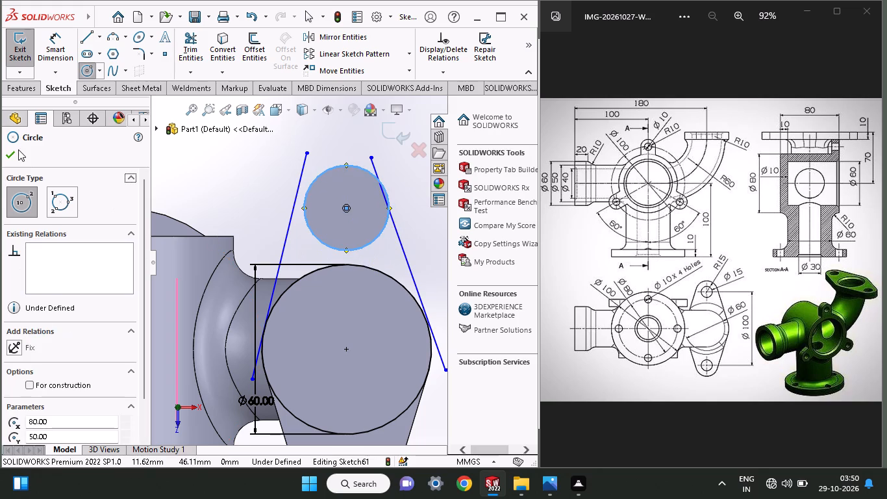
left_click(16, 156)
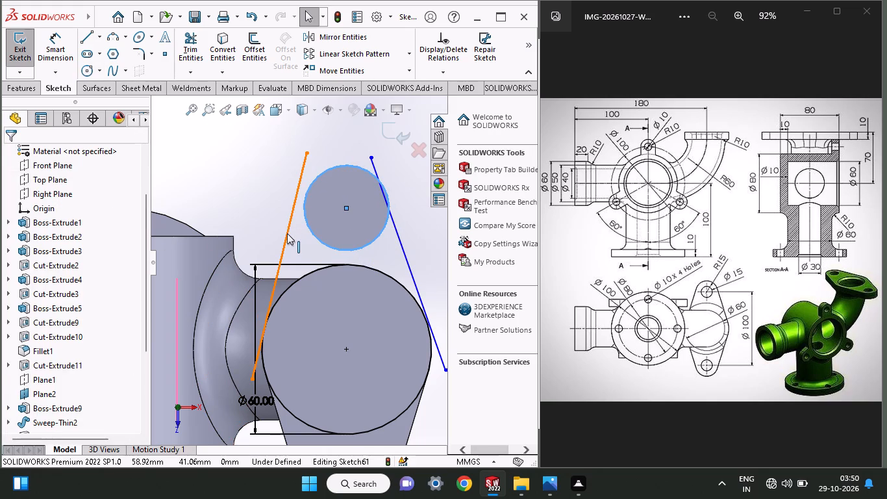
Make the inner slanted line tangent to the -Z ear circle.
left_click(287, 233, "shift")
left_click(313, 229, "shift")
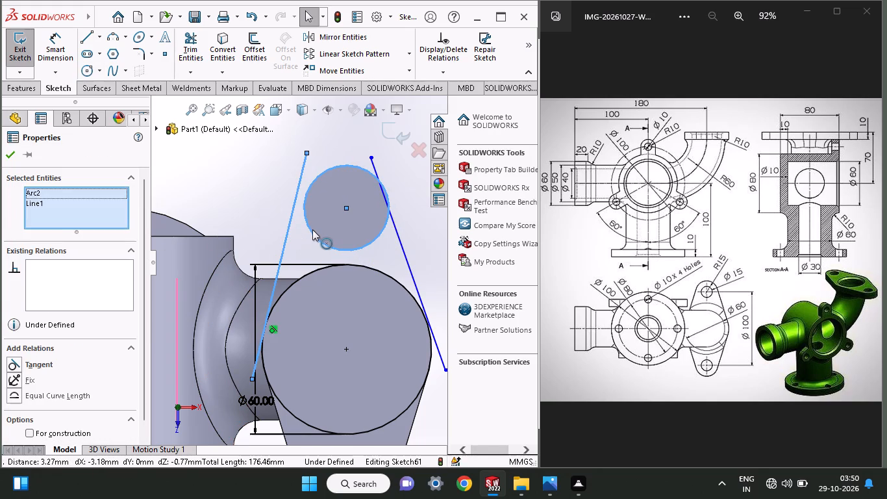
left_click(26, 370)
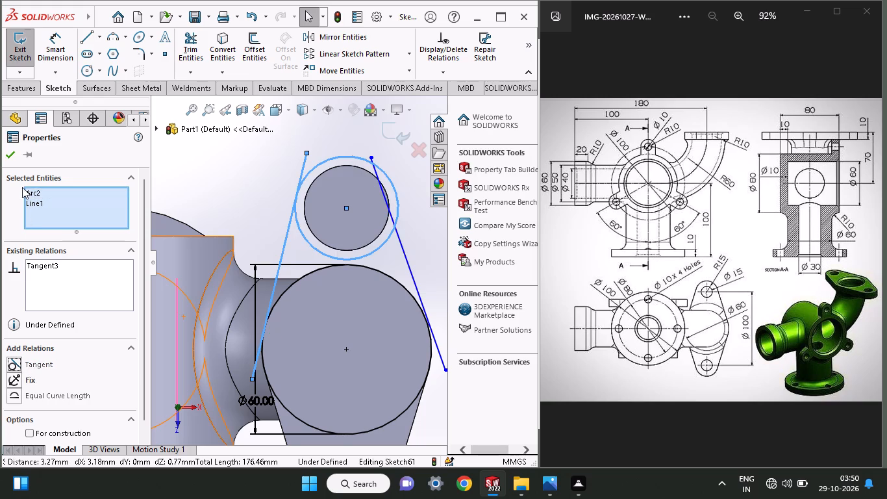
left_click(7, 167)
left_click(12, 160)
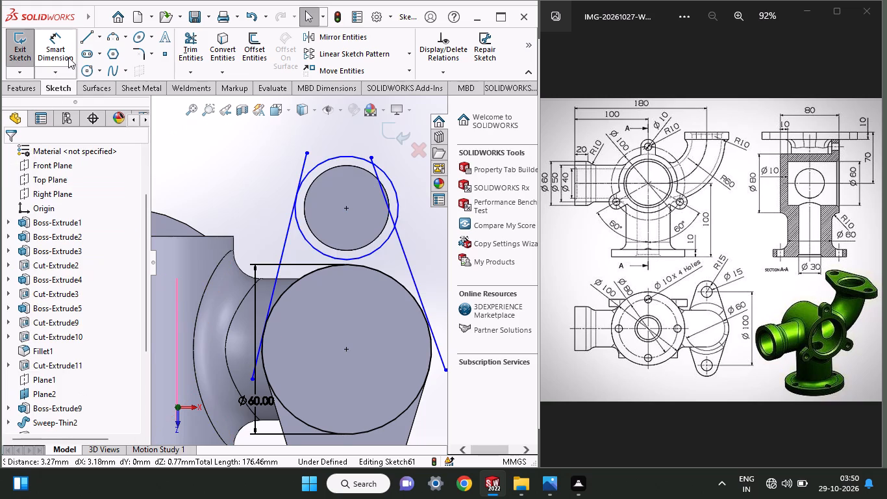
Dimension the -Z ear circle with a diameter of 30 mm.
left_click(68, 57)
left_click(316, 172)
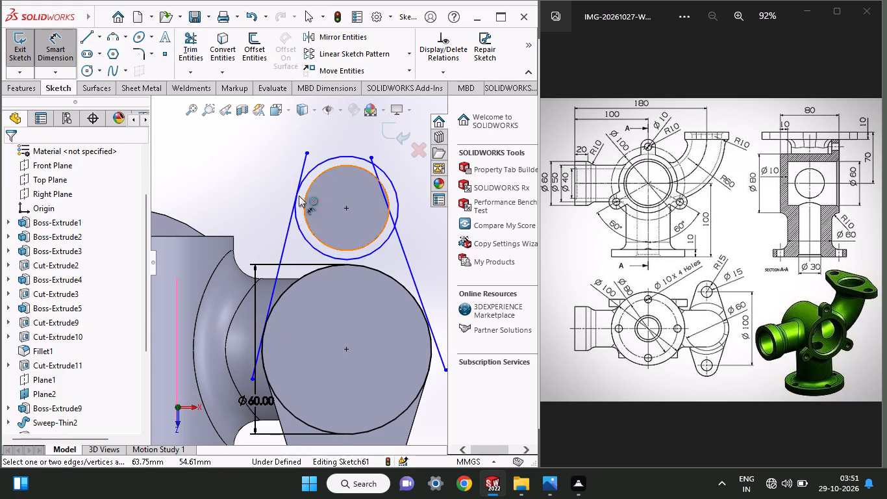
left_click(305, 240)
left_click(265, 209)
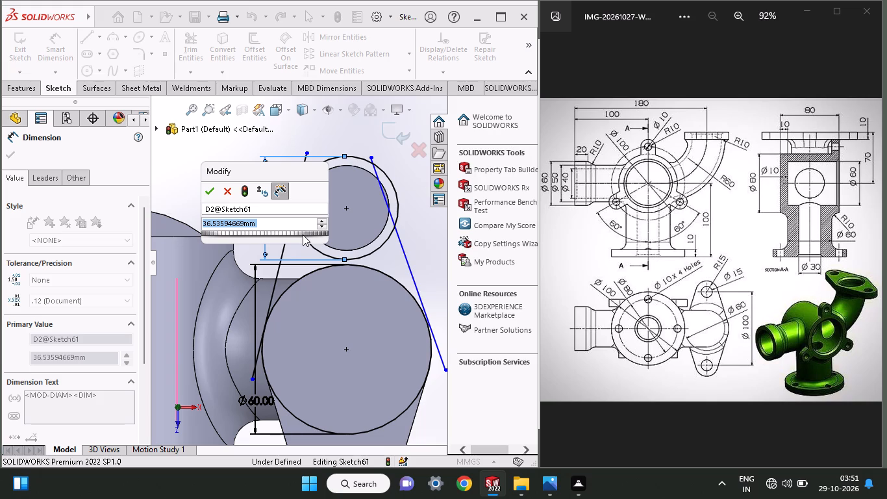
type("30")
key("Return")
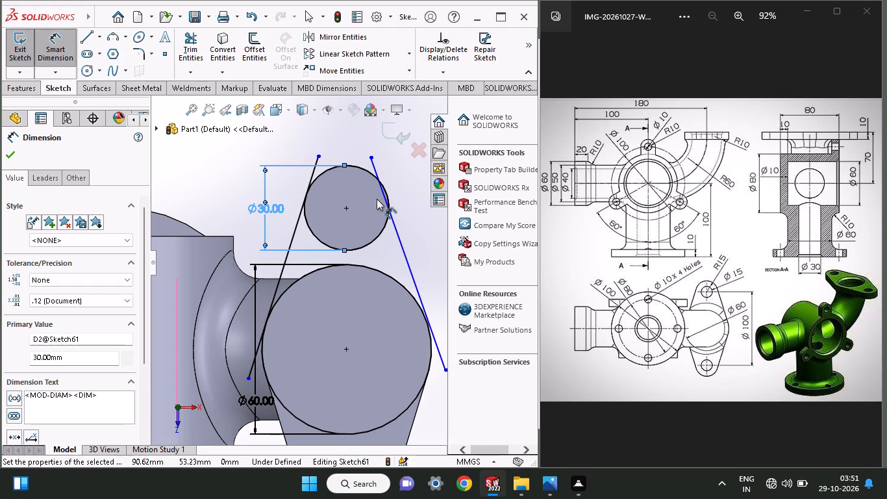
left_click(12, 160)
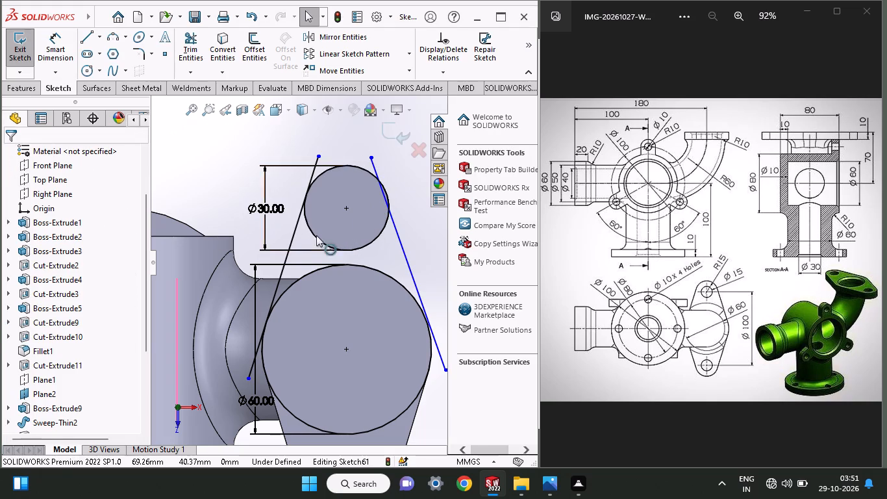
Make the outer slanted line tangent to both the -Z ear circle and the disc circle.
left_click(394, 224)
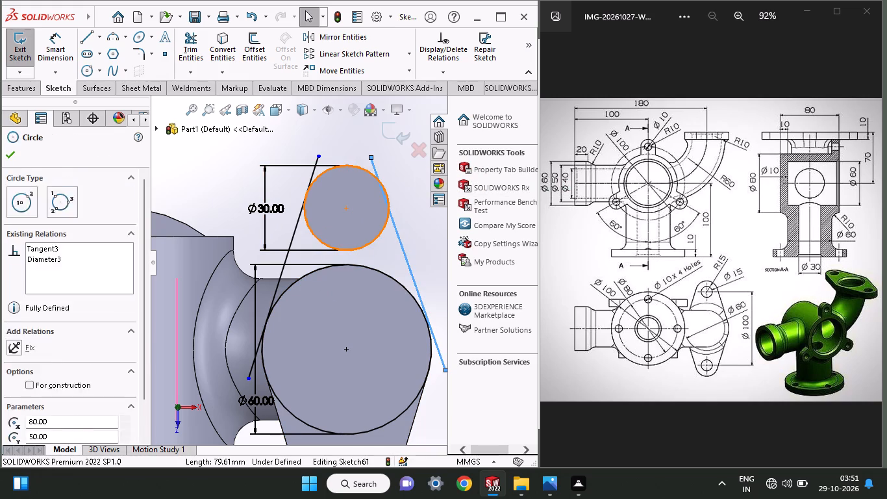
left_click(21, 365)
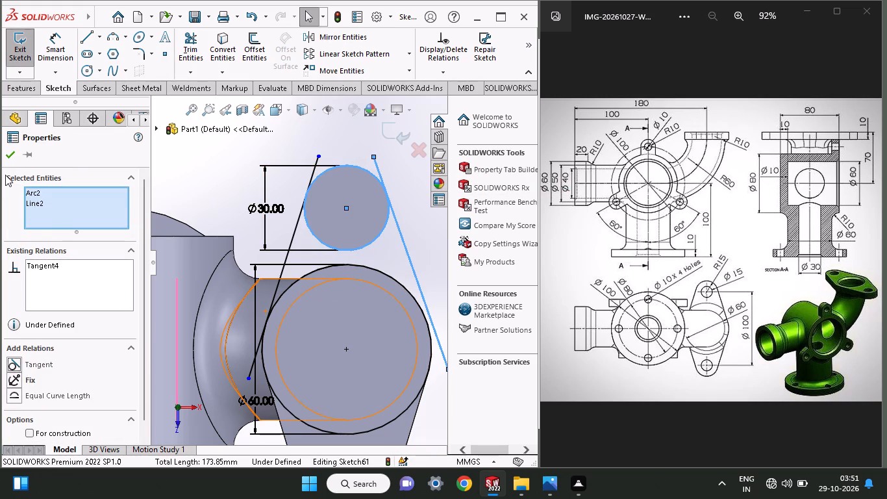
left_click(7, 153)
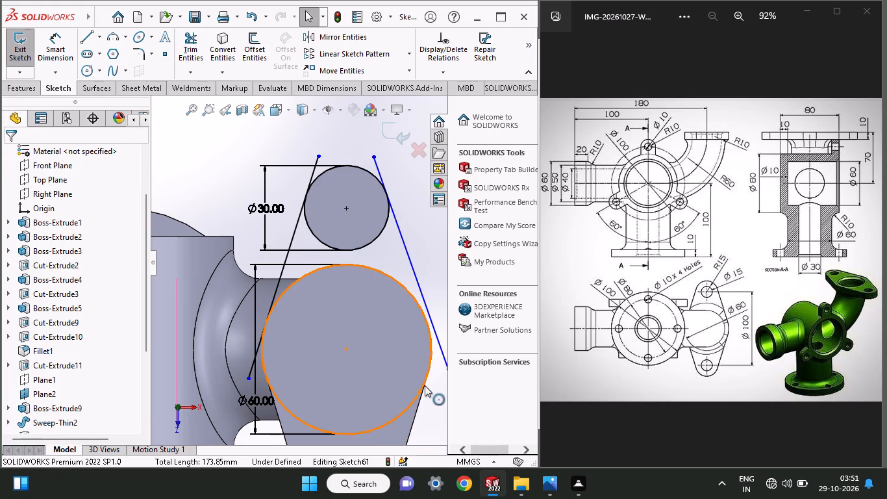
left_click(425, 385, "shift")
left_click(440, 348, "shift")
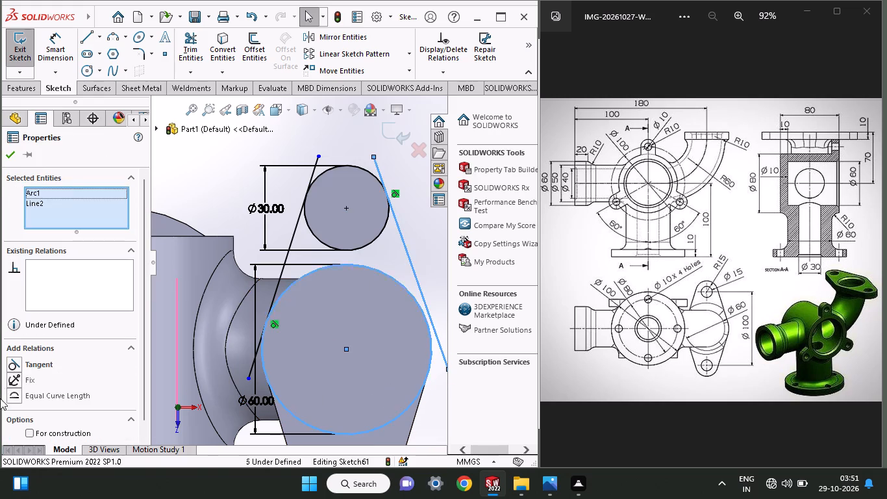
left_click(25, 366)
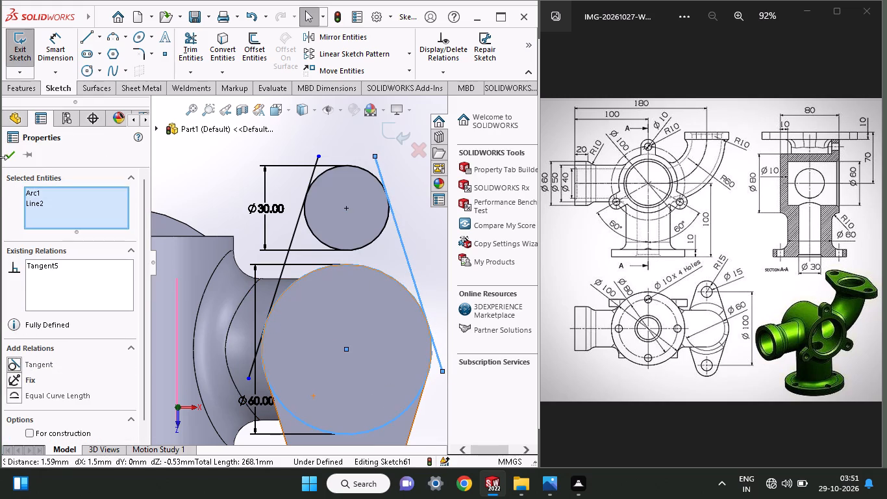
left_click(5, 157)
Trim both lines back to their tangent points and remove the disc circle's arc on the side away from the -Z ear.
left_click(190, 41)
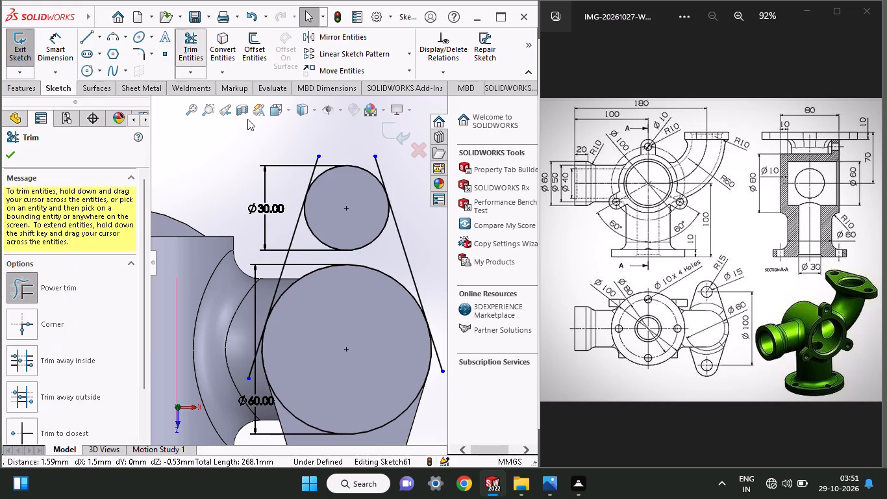
left_click_drag(295, 183, 309, 168)
left_click_drag(369, 155, 387, 167)
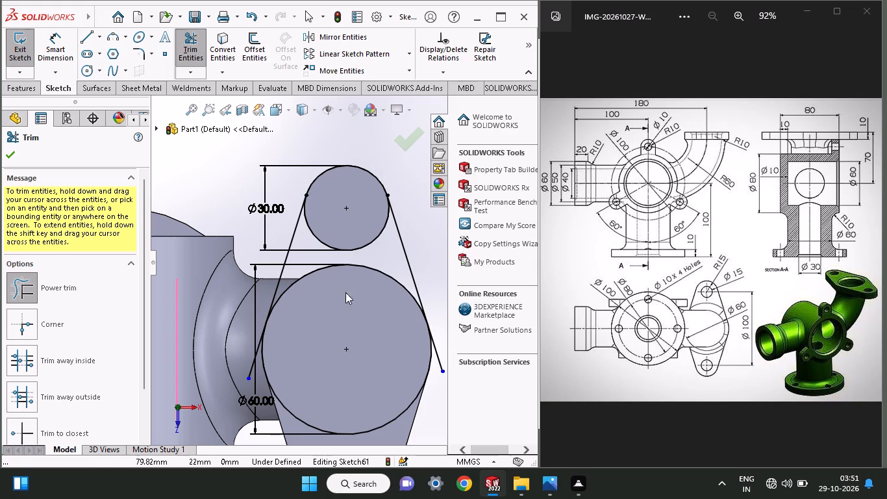
left_click_drag(240, 319, 251, 389)
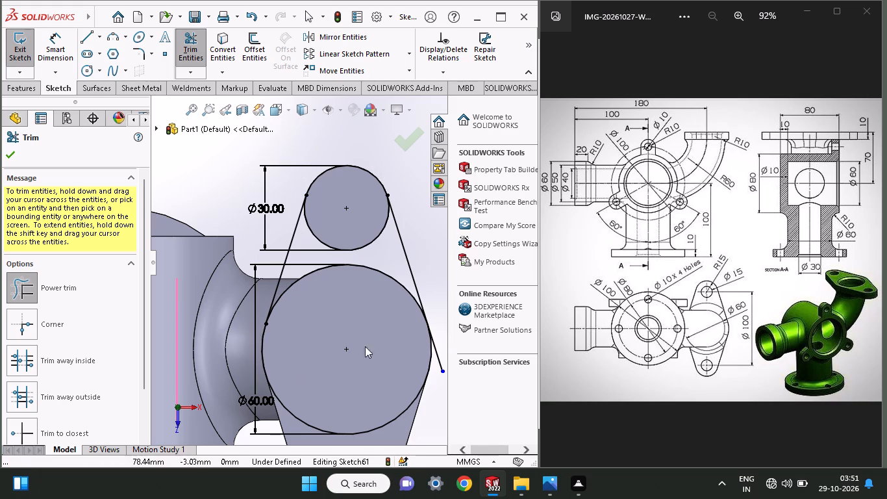
left_click_drag(432, 296, 431, 368)
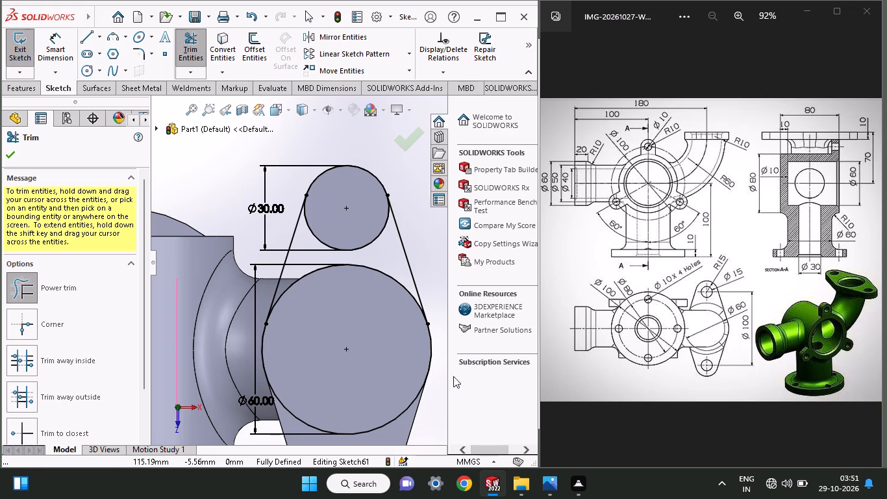
left_click_drag(446, 388, 384, 384)
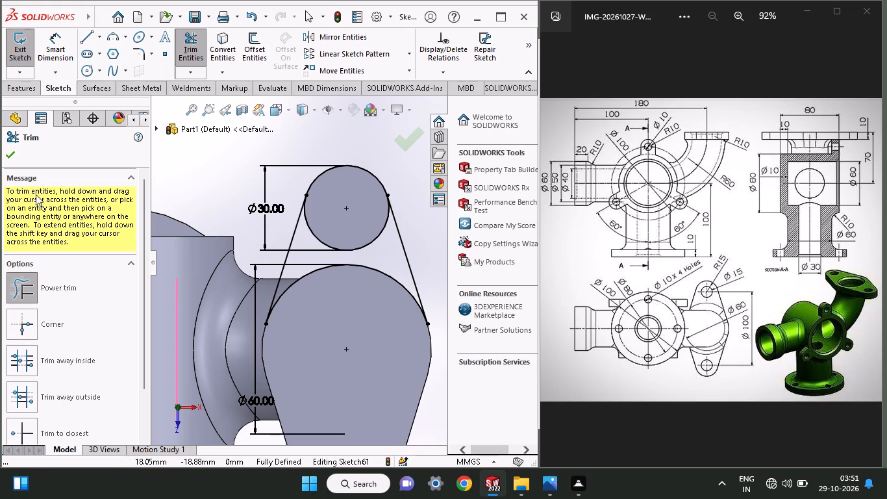
left_click(3, 159)
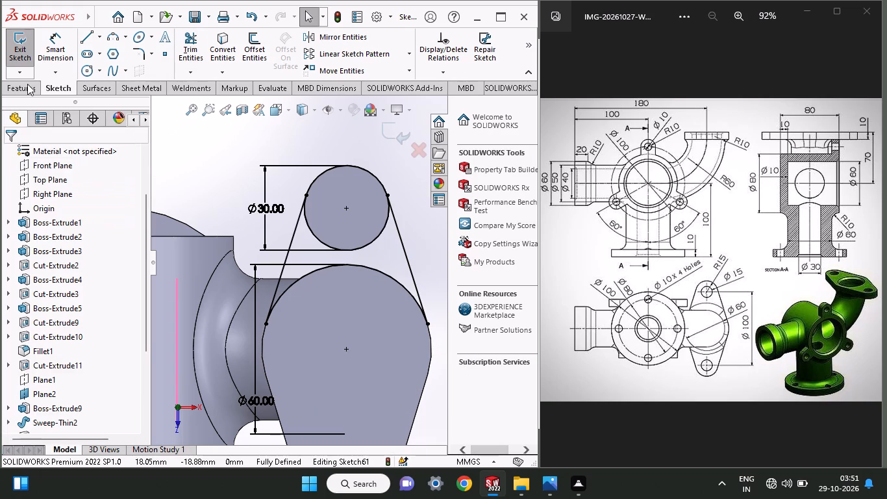
Extrude the tangent region between the -Z ear circle and the disc 10 mm blind in the reversed direction, merged with the body.
left_click(27, 84)
left_click(26, 44)
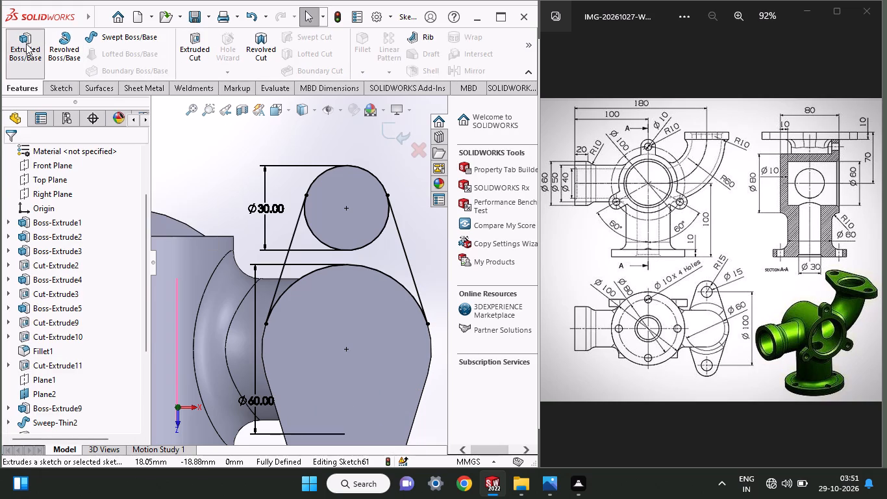
left_click(299, 264)
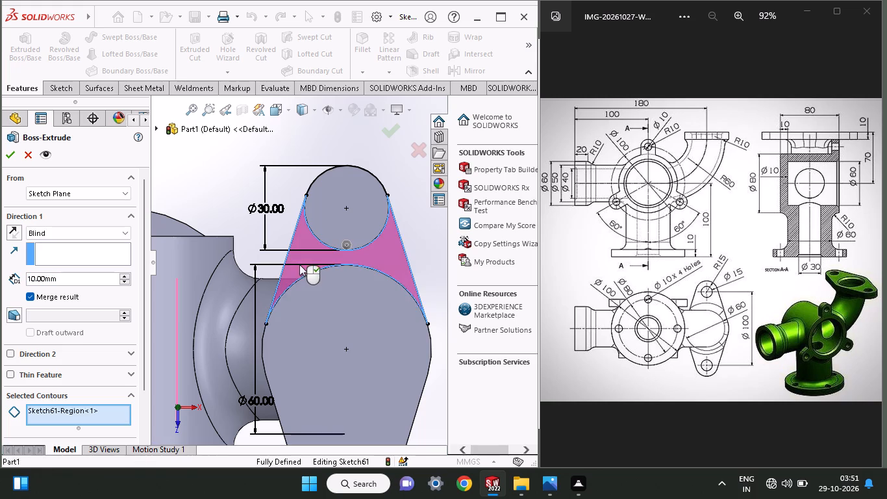
middle_click_drag(327, 306, 298, 312)
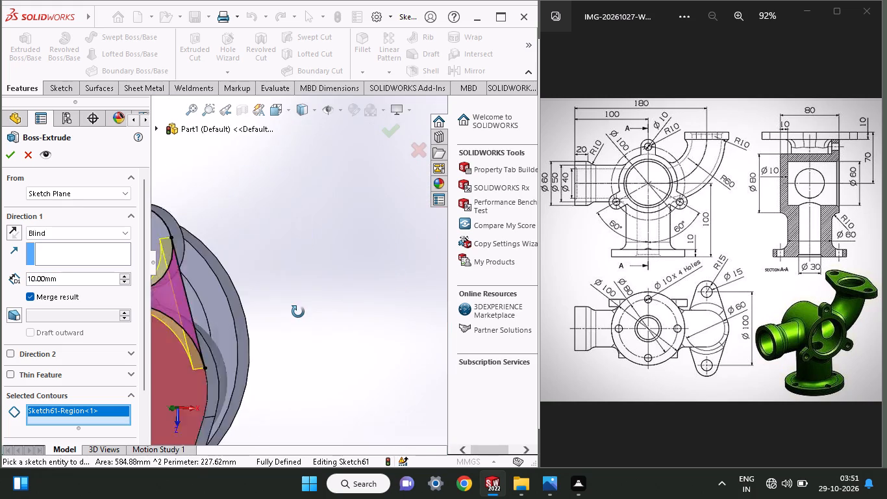
middle_click_drag(298, 312, 305, 322)
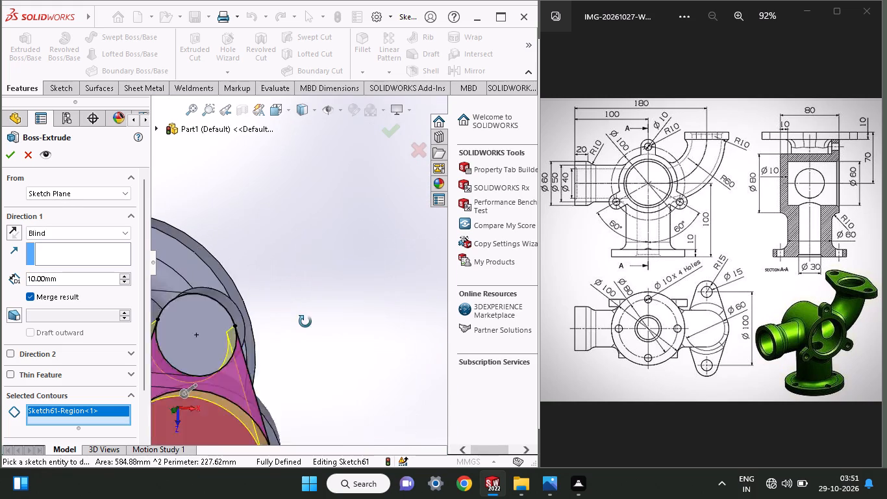
middle_click_drag(305, 322, 299, 313)
middle_click_drag(223, 395, 294, 400)
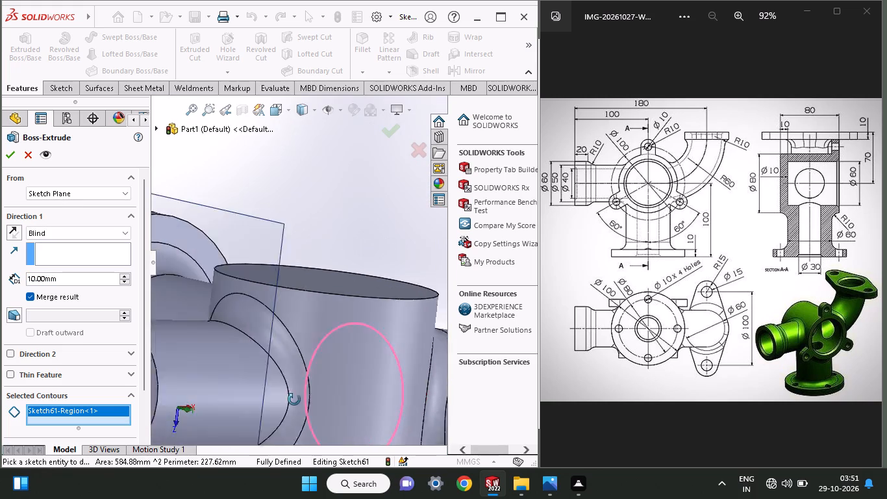
middle_click_drag(294, 400, 389, 428)
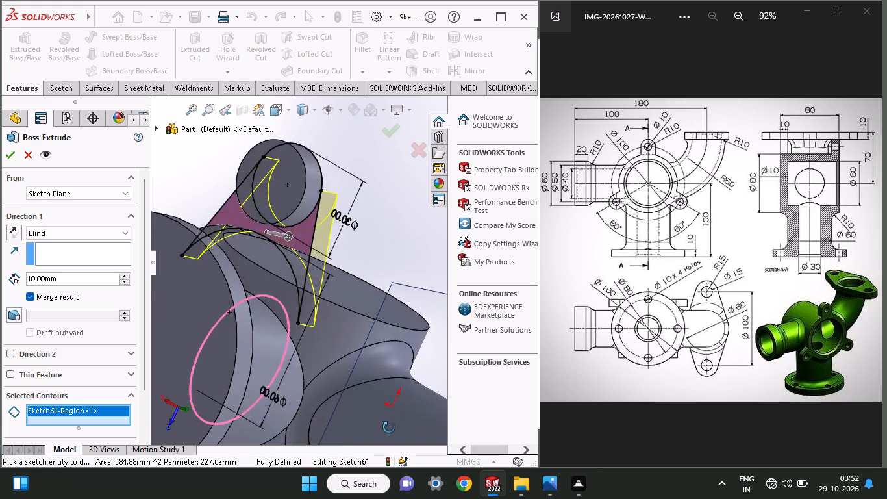
middle_click_drag(389, 428, 381, 431)
middle_click_drag(394, 318, 327, 333)
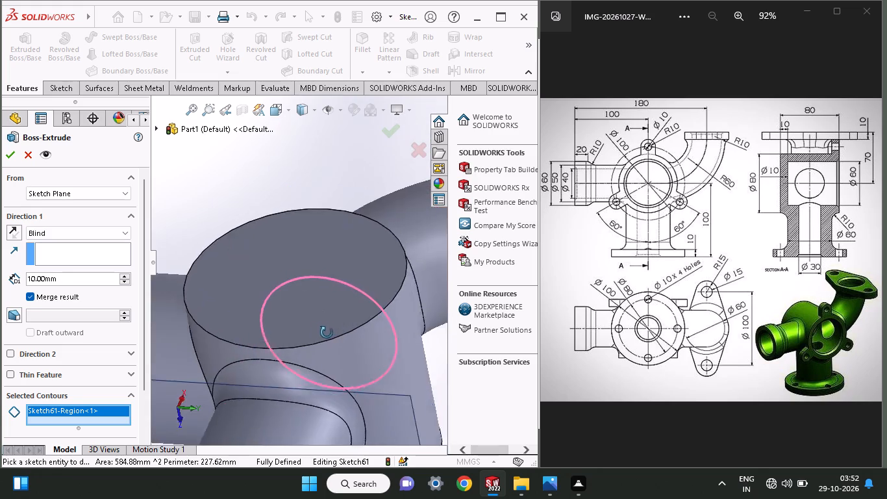
middle_click_drag(327, 333, 244, 344)
left_click(14, 235)
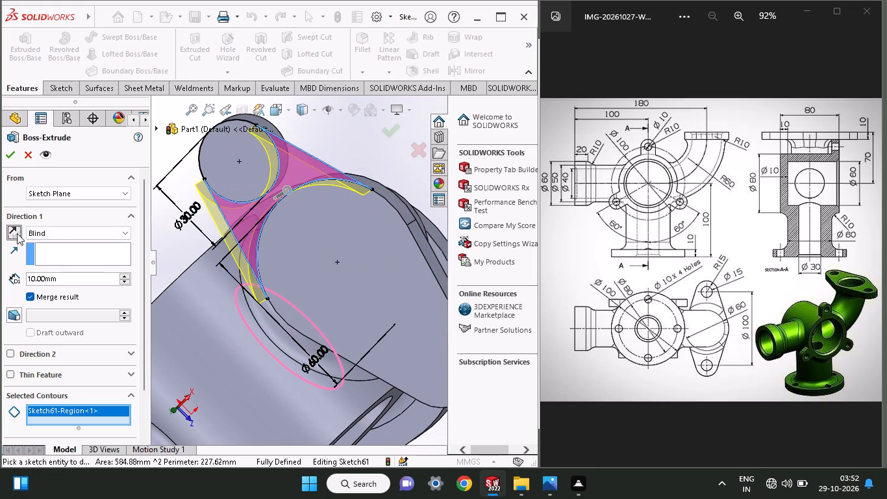
left_click(11, 156)
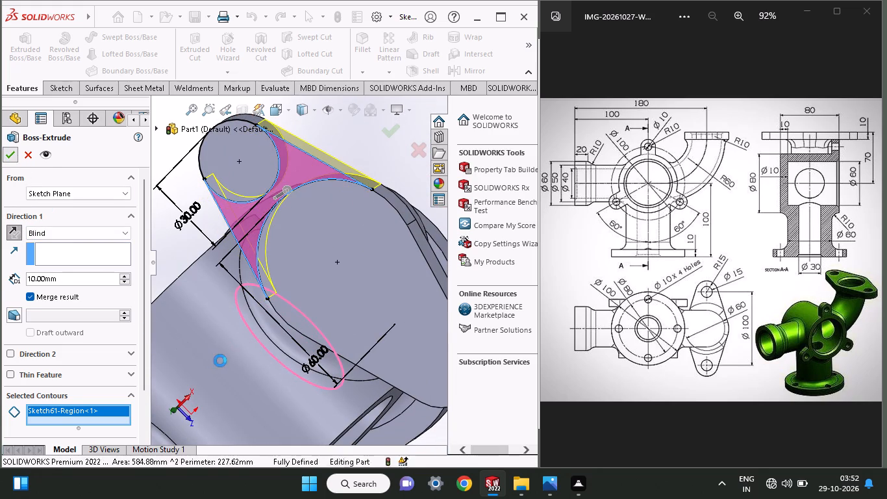
On the elbow flange's outer face, sketch a circle about 16 mm in diameter on the +Z ear and one about 23 mm on the -Z ear.
middle_click_drag(223, 361, 306, 285)
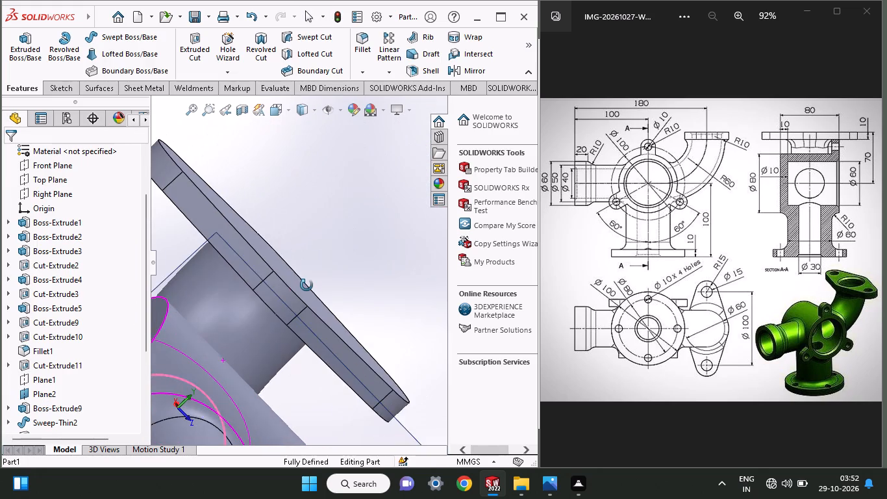
middle_click_drag(306, 285, 249, 360)
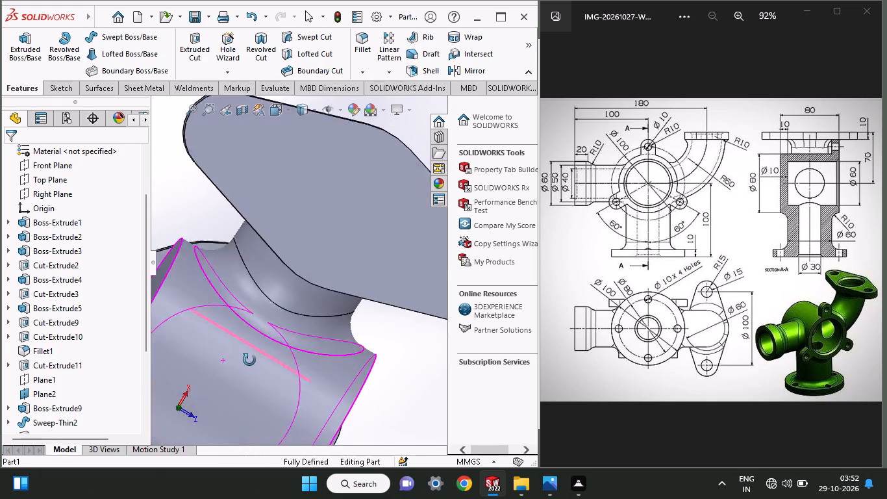
middle_click_drag(249, 360, 216, 398)
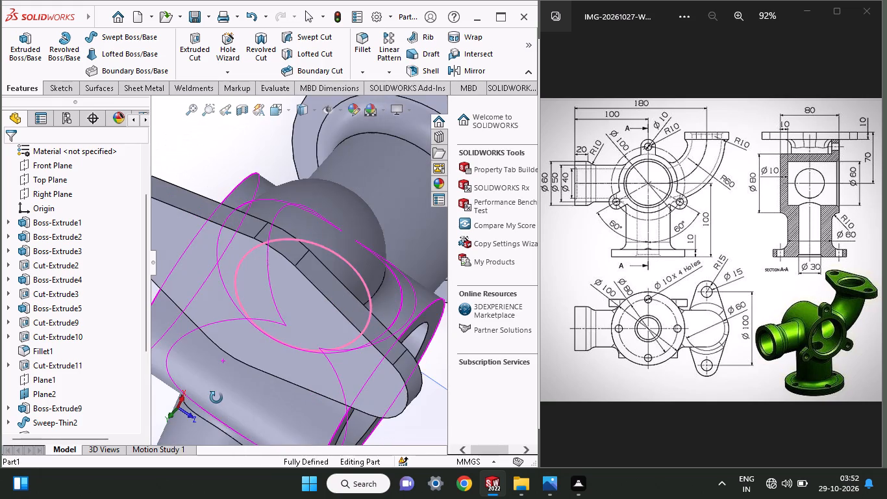
middle_click_drag(216, 398, 222, 398)
middle_click_drag(324, 329, 366, 294)
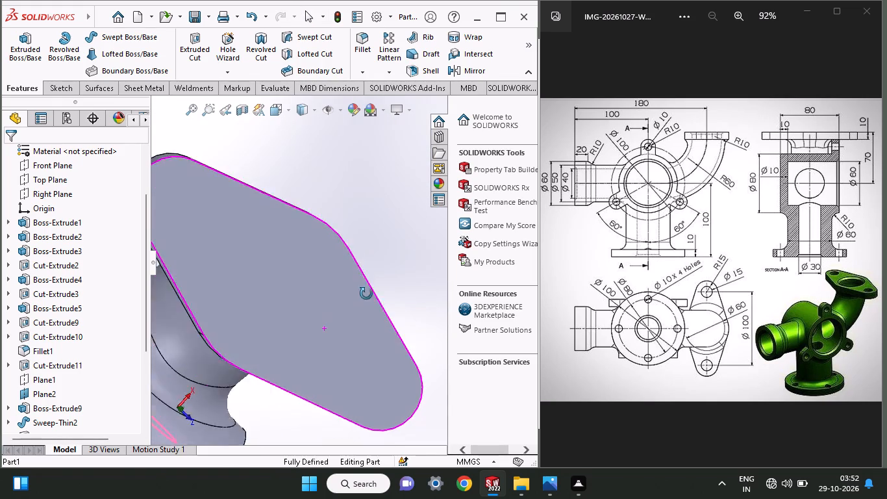
middle_click_drag(366, 294, 368, 262)
middle_click_drag(379, 227, 378, 274)
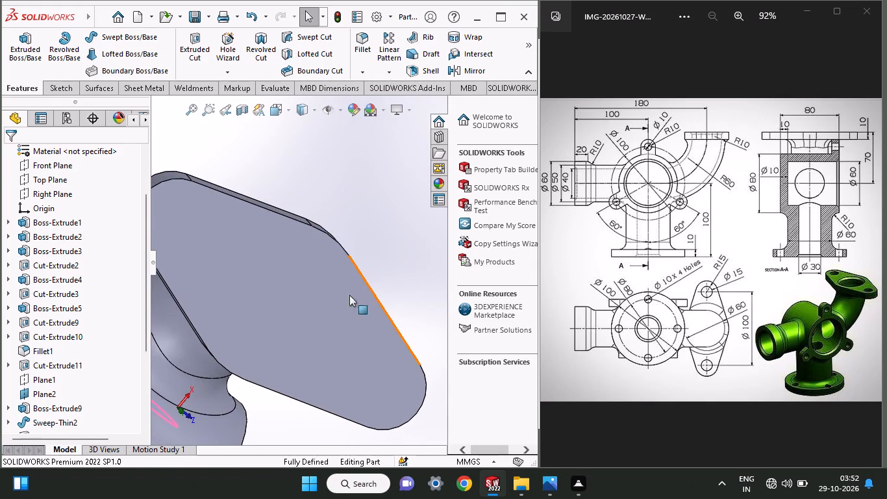
left_click(284, 332)
left_click(347, 296)
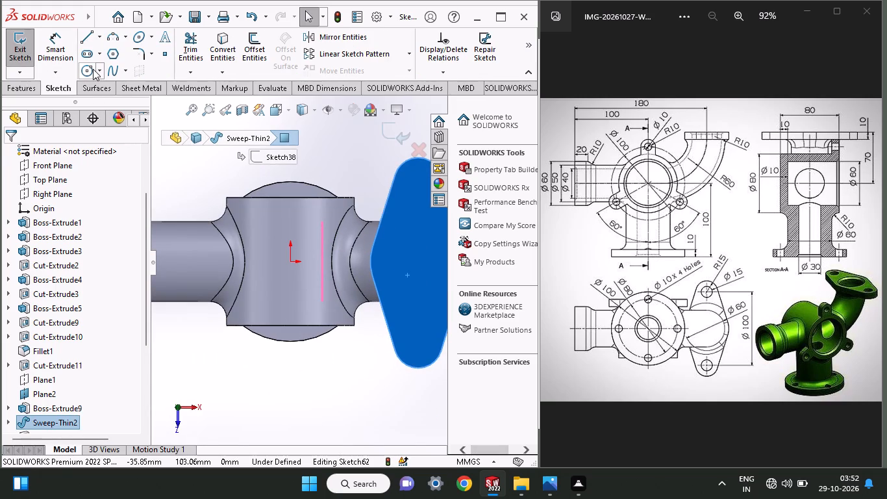
left_click(93, 69)
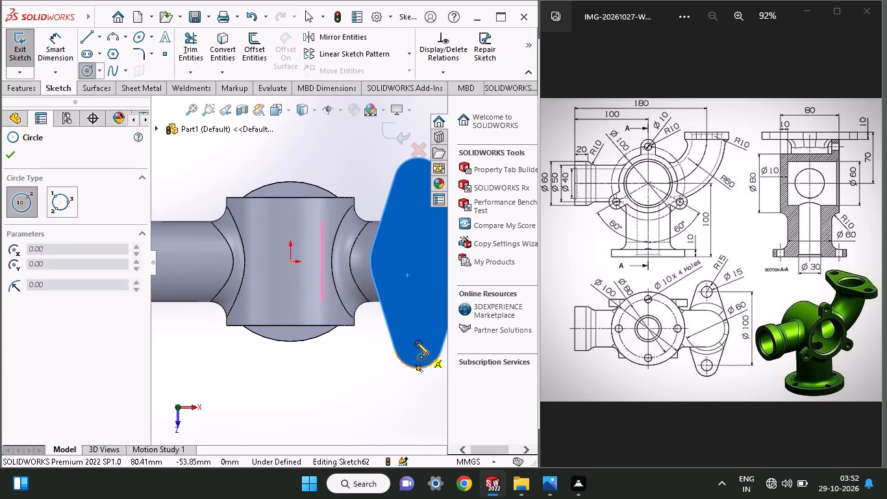
left_click(420, 344)
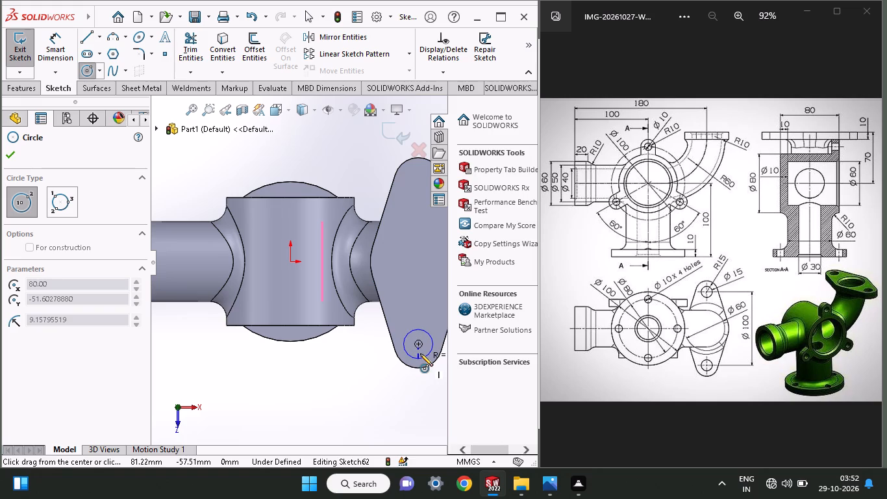
left_click(419, 357)
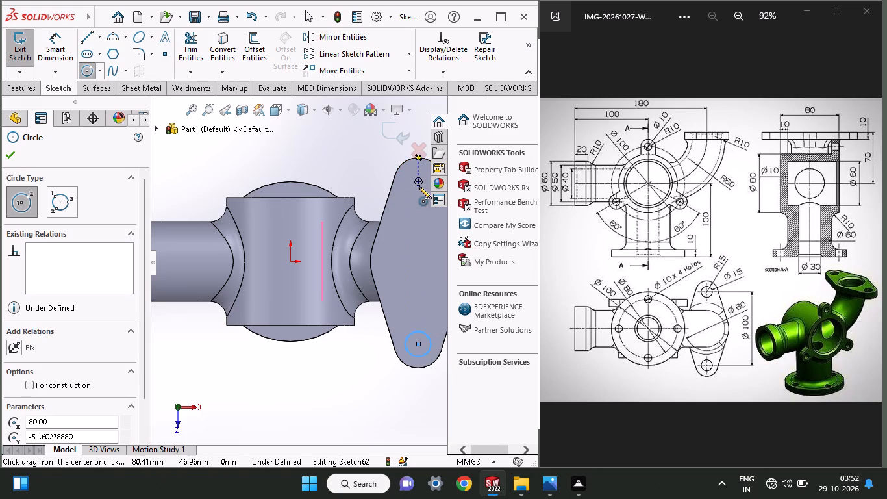
left_click(419, 183)
left_click(419, 200)
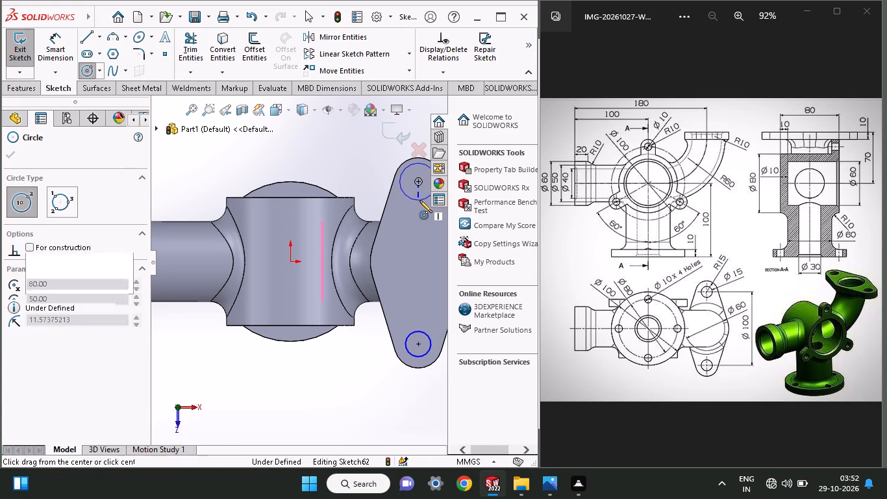
Dimension both ear hole circles with a diameter of 15 mm.
left_click(51, 55)
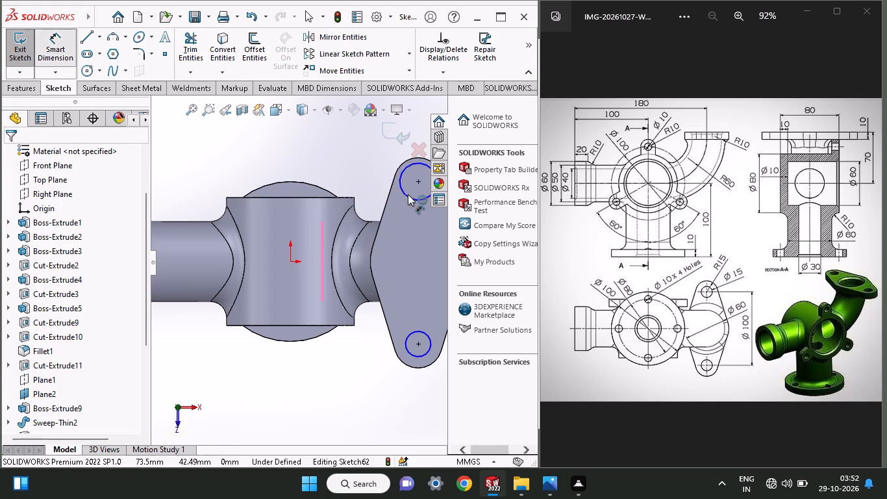
left_click(408, 194)
left_click(356, 173)
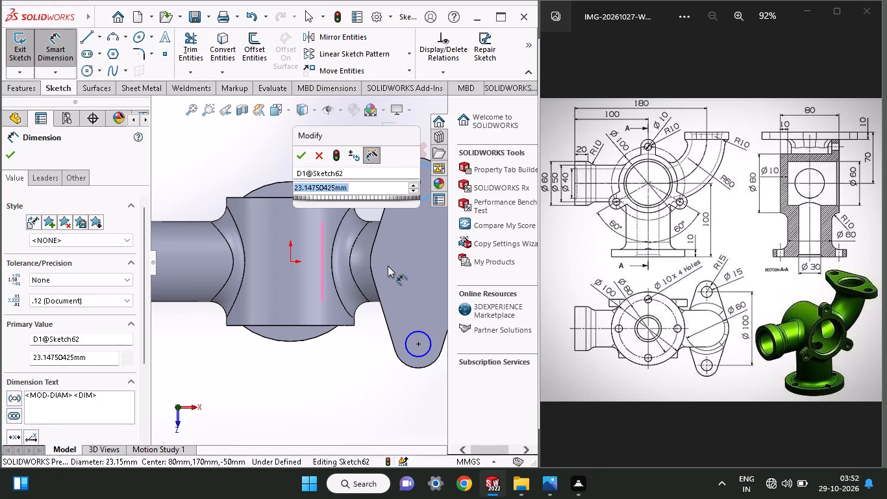
type("15")
key("Return")
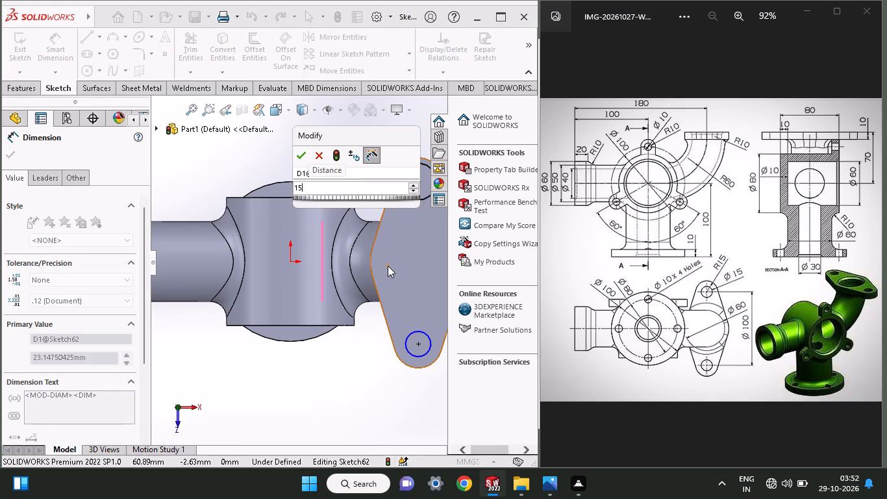
left_click(423, 357)
left_click(364, 367)
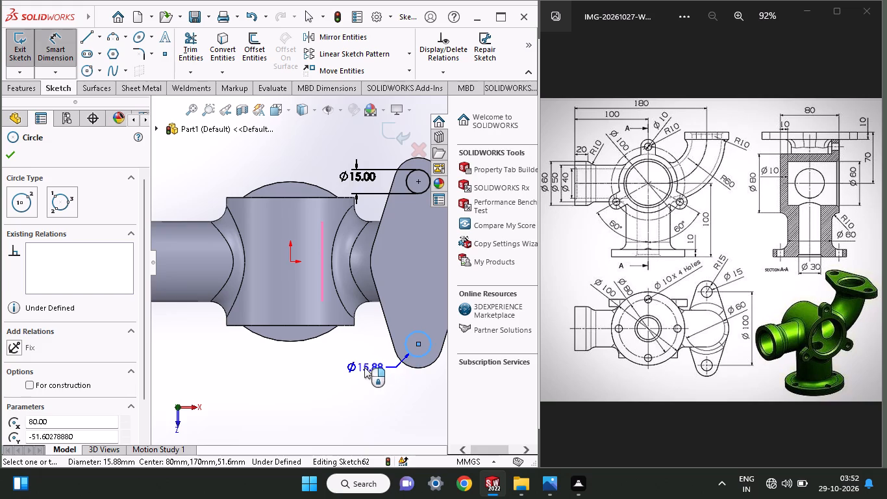
type("15")
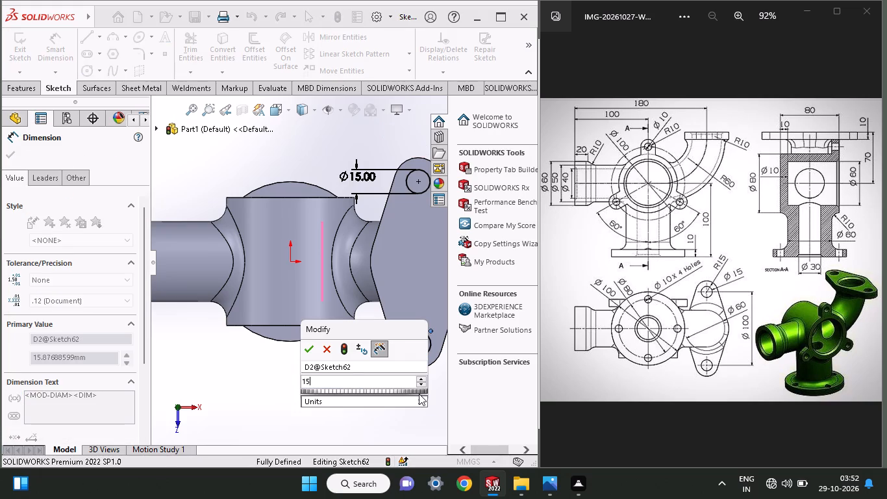
key("Return")
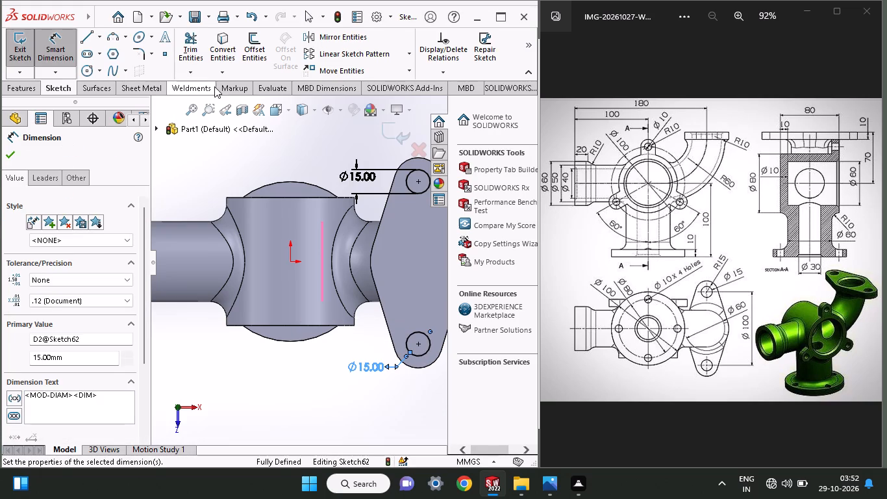
left_click(7, 153)
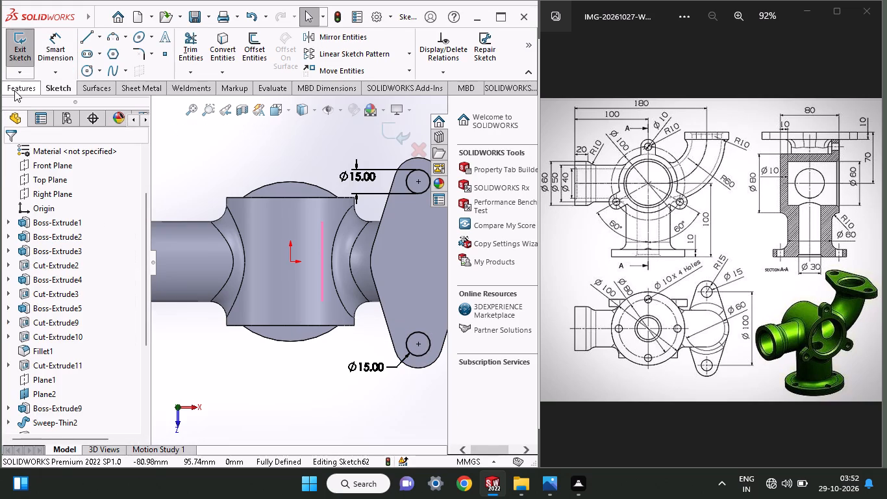
Cut-extrude the two ear circles 61 mm blind through the flange.
left_click(14, 90)
left_click(186, 47)
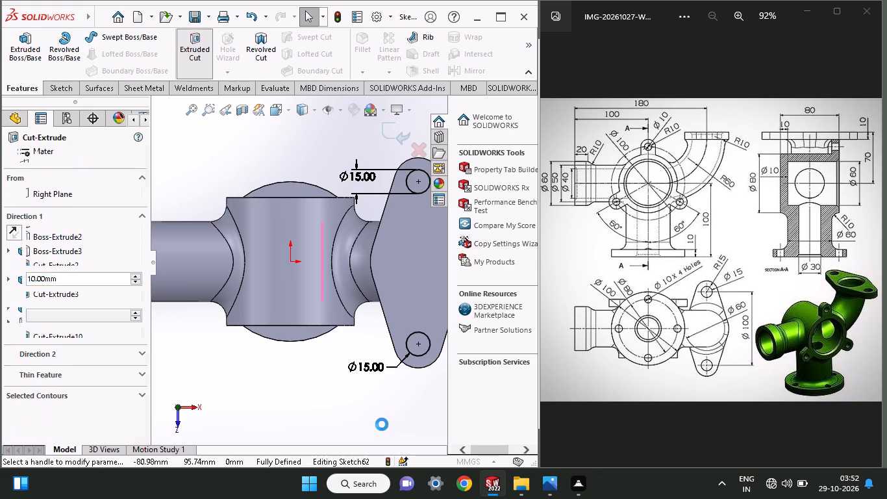
middle_click_drag(383, 419, 390, 300)
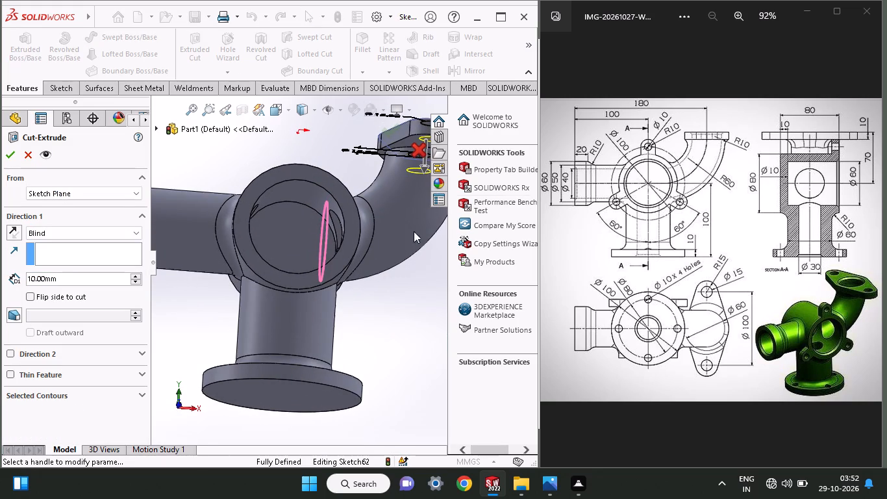
middle_click_drag(409, 261, 364, 352)
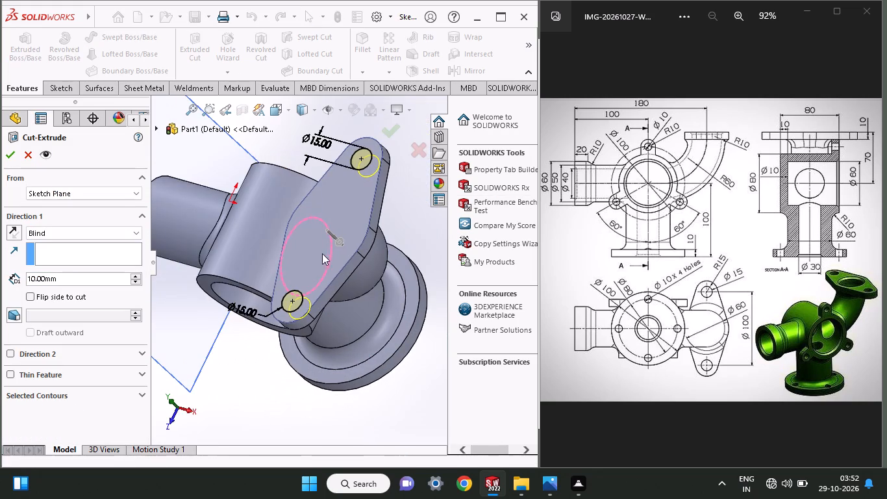
left_click_drag(340, 242, 366, 285)
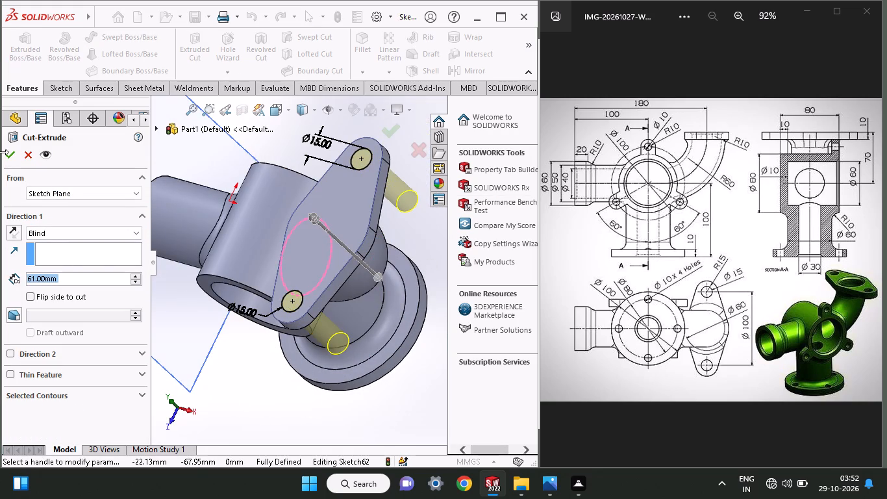
left_click(7, 154)
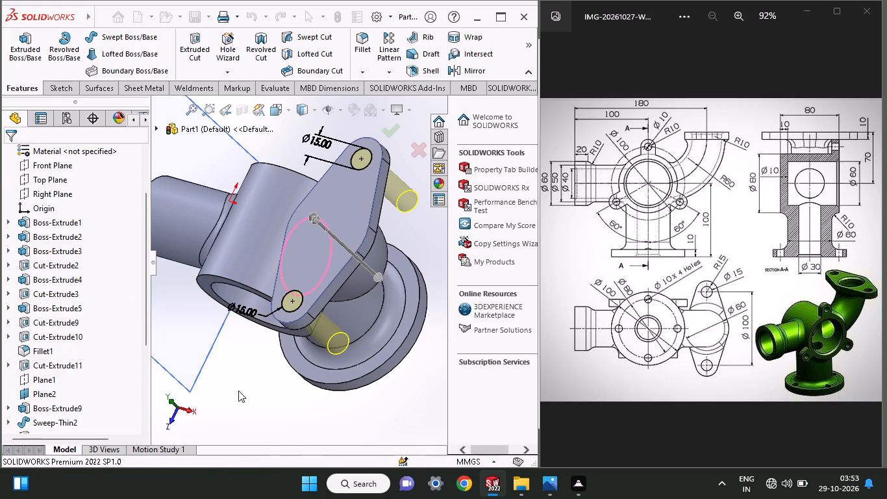
On the elbow flange's outer face, sketch a circle about 39 mm in diameter centred between the two ear holes.
middle_click_drag(238, 390, 268, 332)
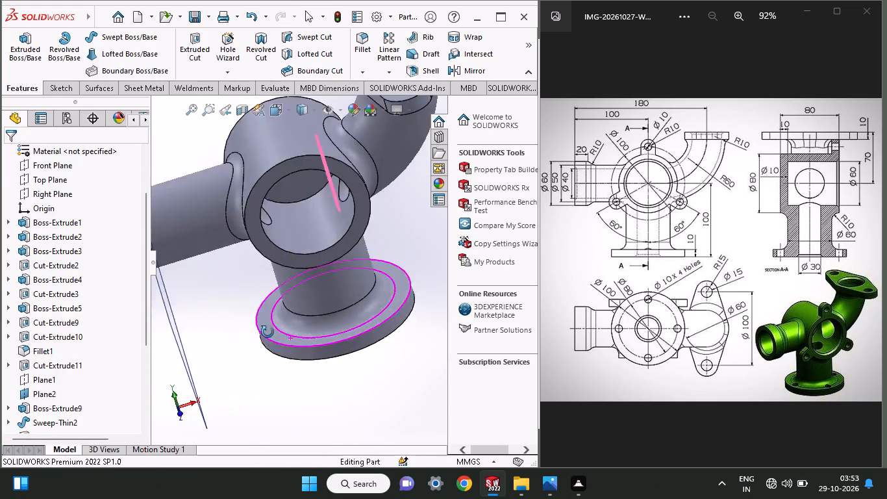
middle_click_drag(268, 332, 195, 416)
left_click(198, 262)
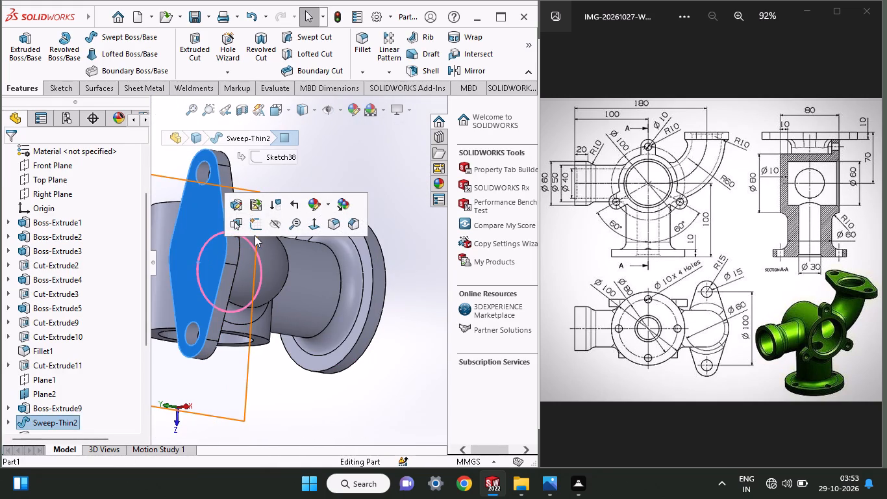
left_click(255, 229)
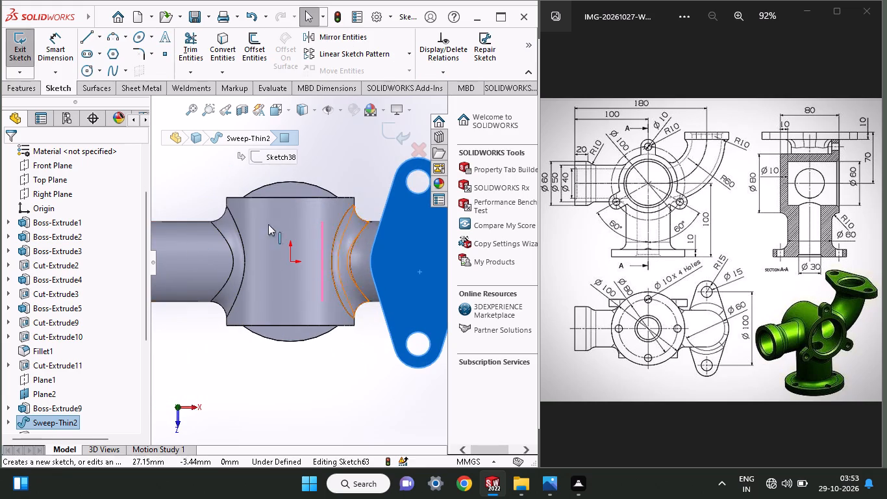
left_click(92, 71)
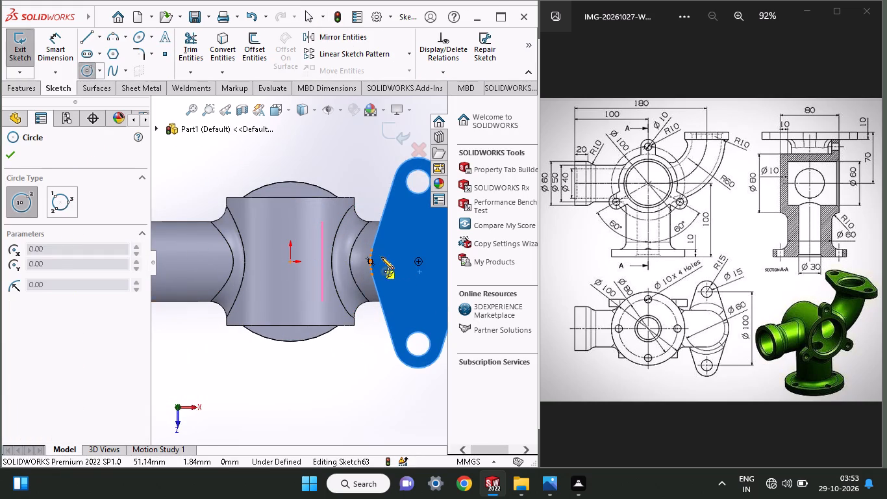
left_click(421, 262)
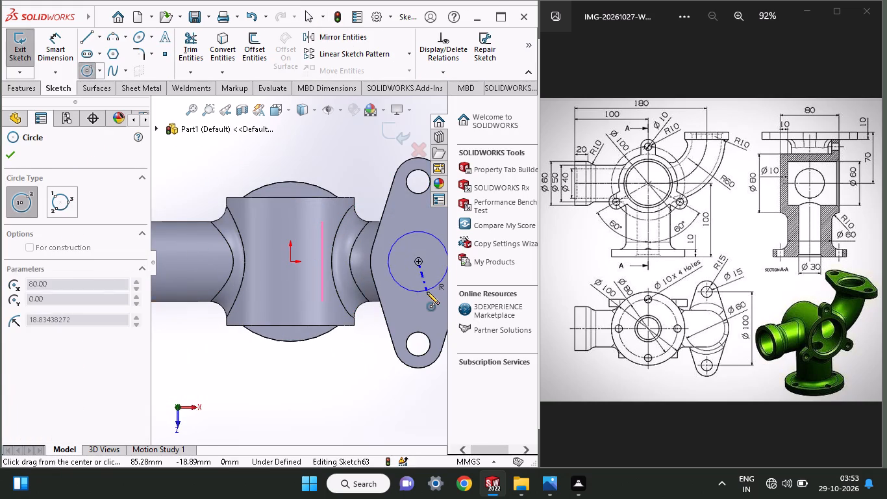
left_click(427, 292)
Dimension the flange's central circle with a diameter of 50 mm.
left_click(54, 44)
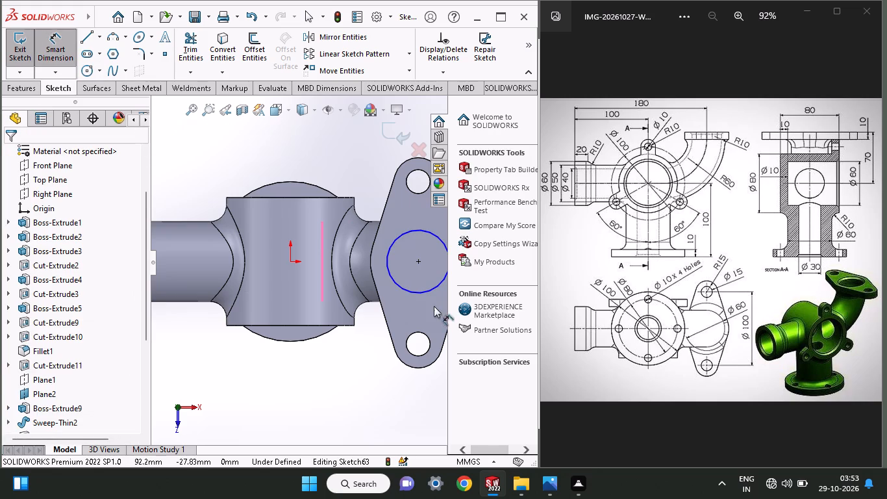
left_click(421, 294)
left_click(358, 345)
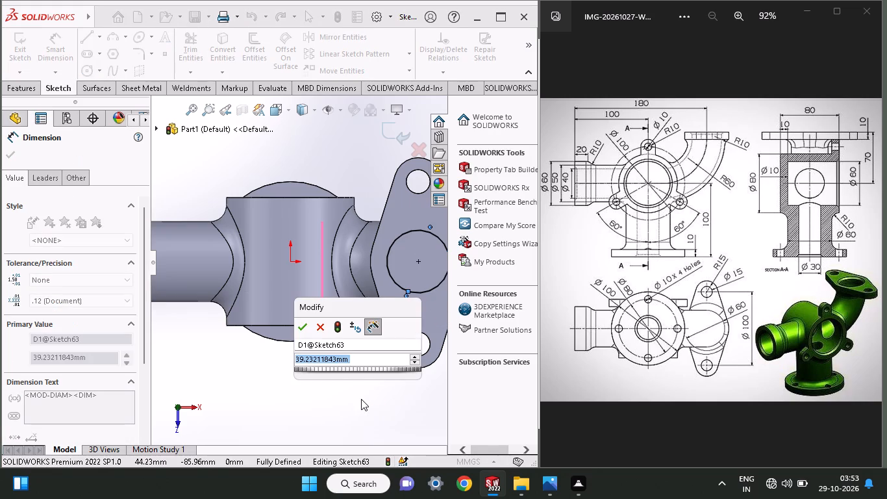
key("3")
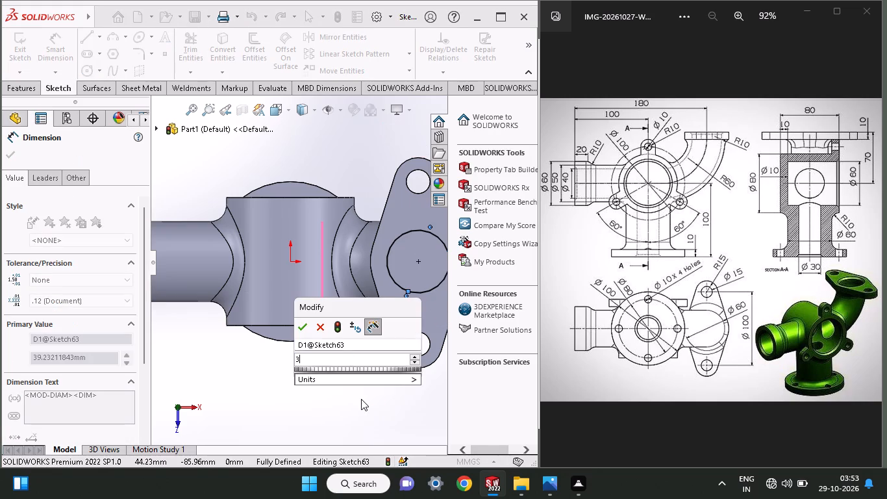
key("BackSpace")
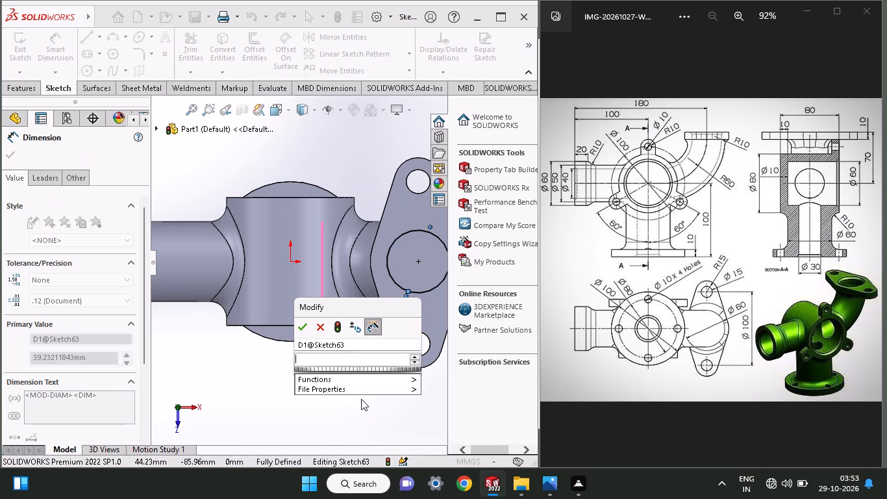
type("50")
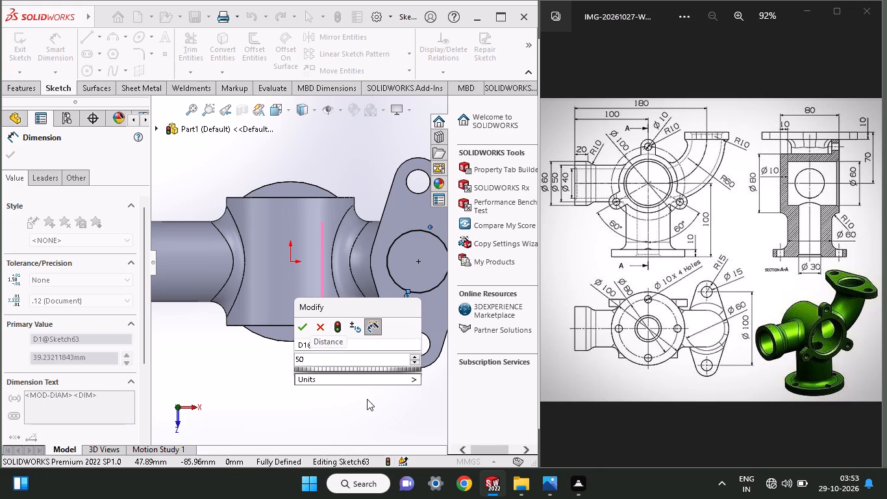
key("Return")
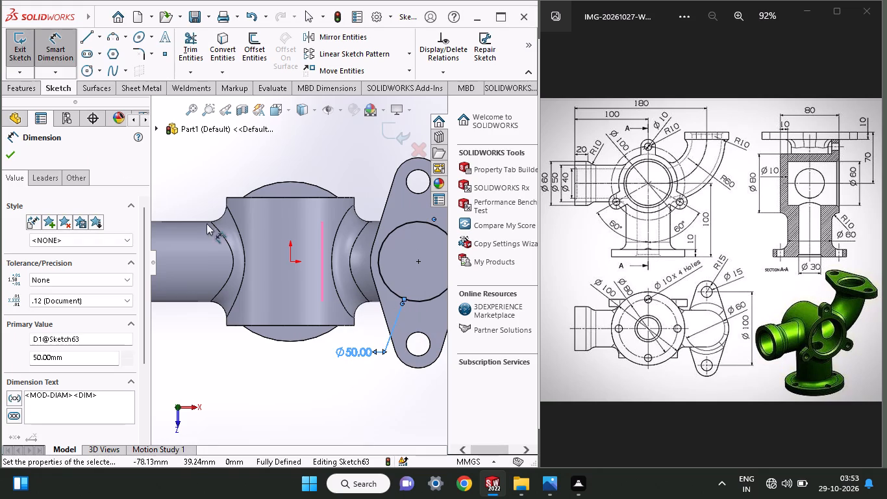
Set the central circle's diameter to 40 mm.
left_click(352, 344)
double_click(352, 350)
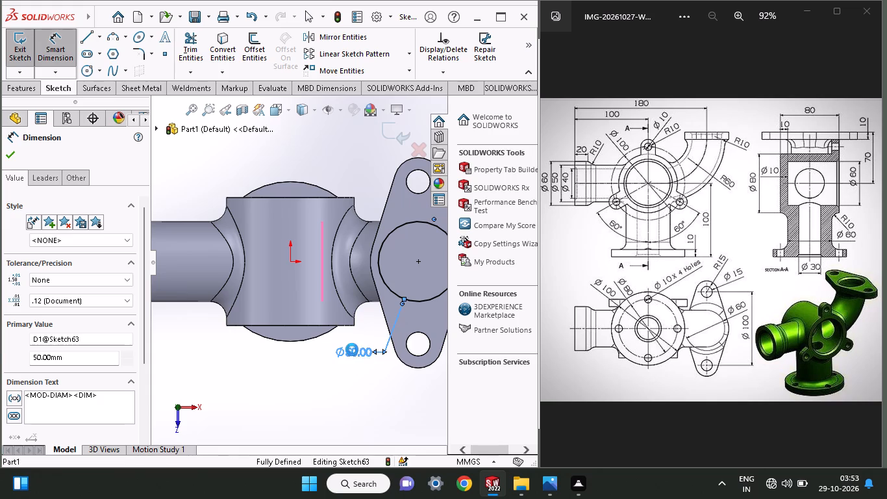
type("40")
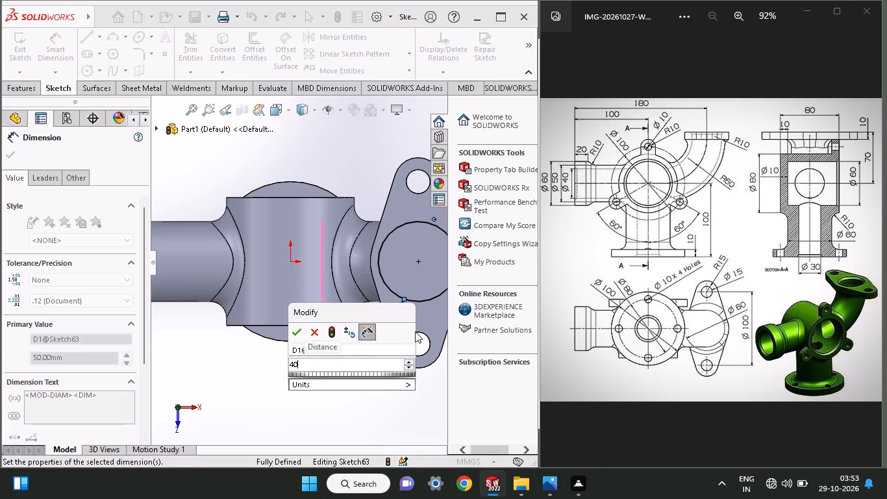
key("Return")
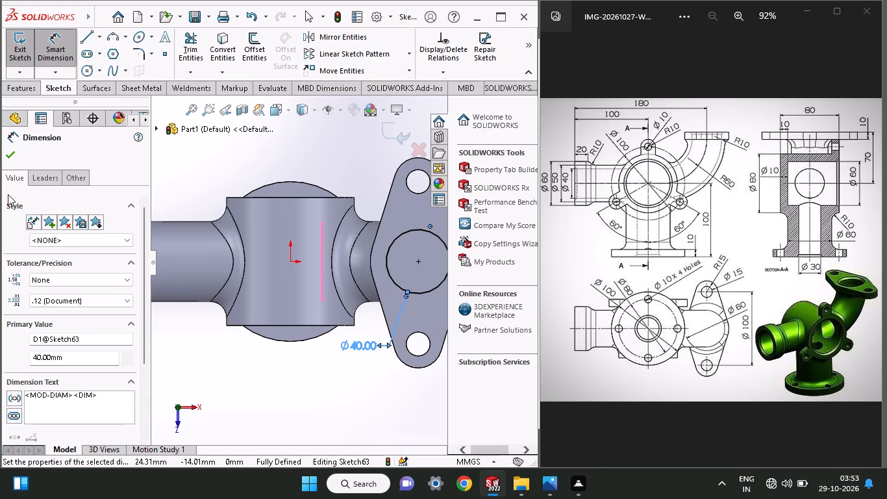
Cut-extrude the 40 mm central circle 10 mm blind through the elbow flange.
left_click(25, 86)
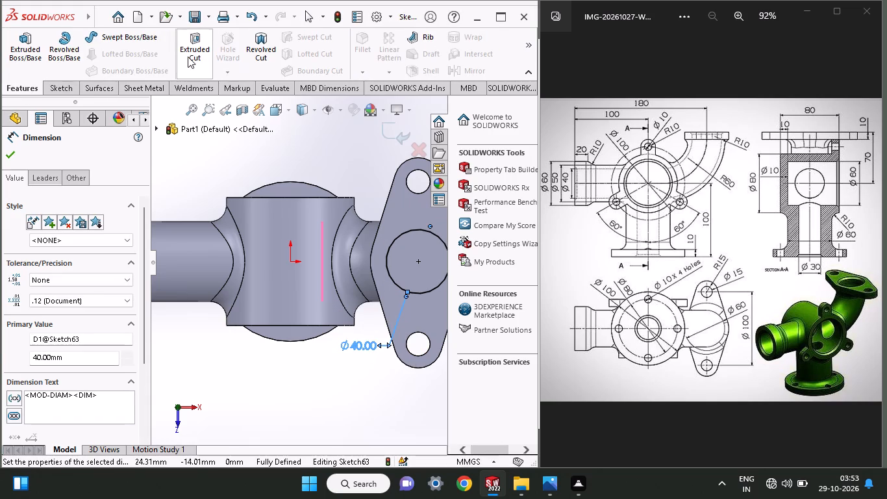
left_click(188, 57)
middle_click_drag(337, 422, 344, 405)
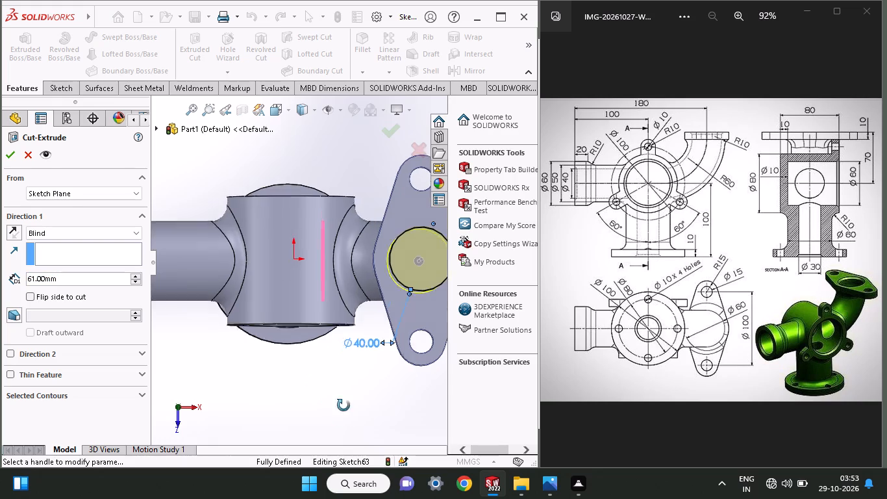
middle_click_drag(344, 405, 299, 309)
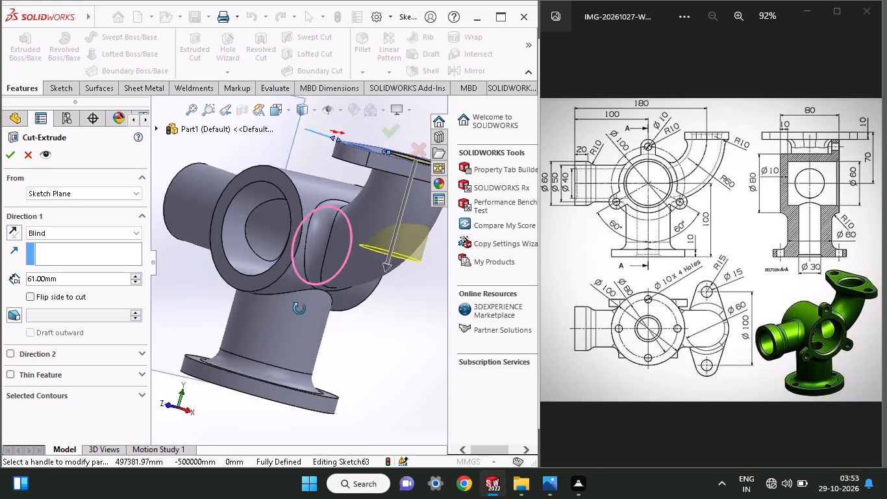
middle_click_drag(299, 309, 291, 320)
left_click_drag(82, 279, 0, 271)
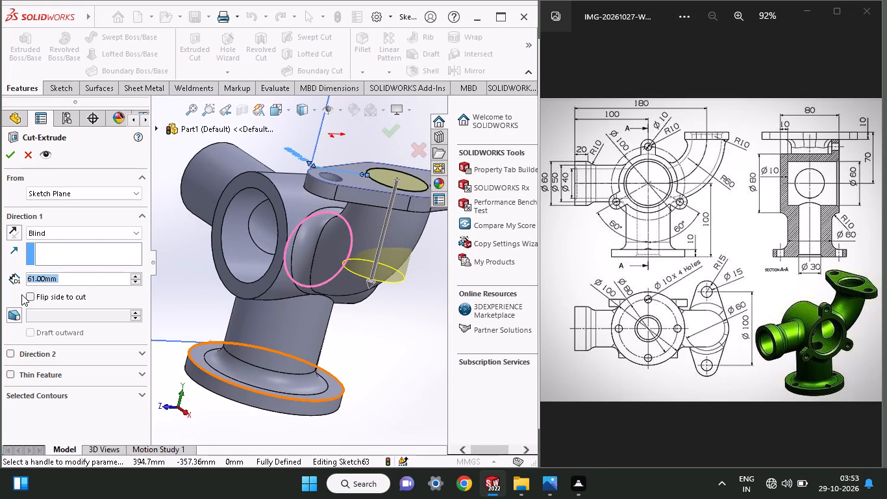
type("10")
key("Return")
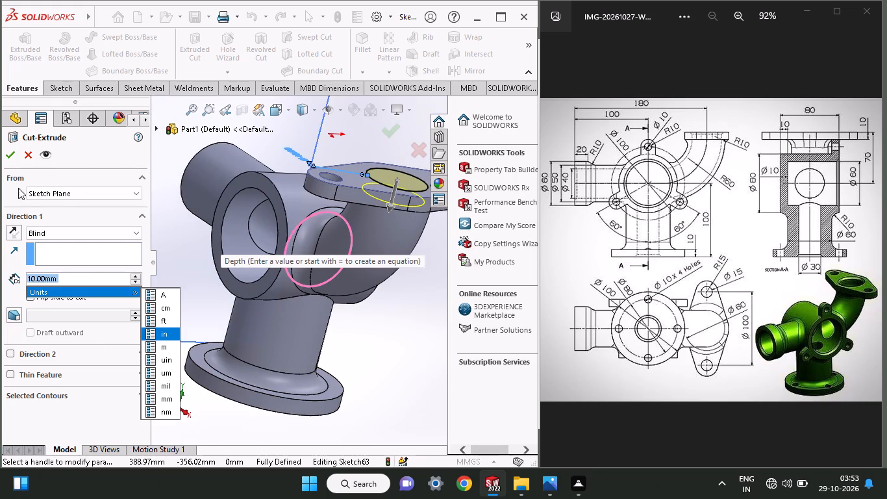
left_click(12, 156)
left_click(12, 156)
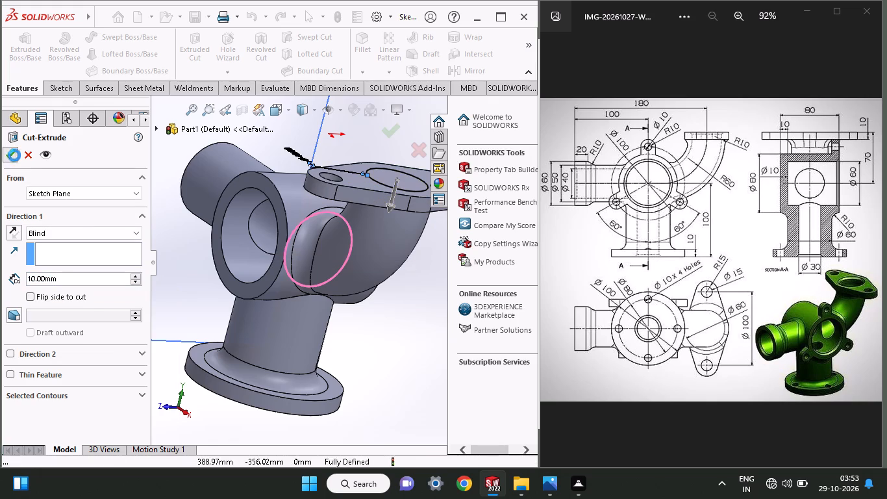
Hide the reference plane Plane2.
middle_click_drag(347, 311, 316, 404)
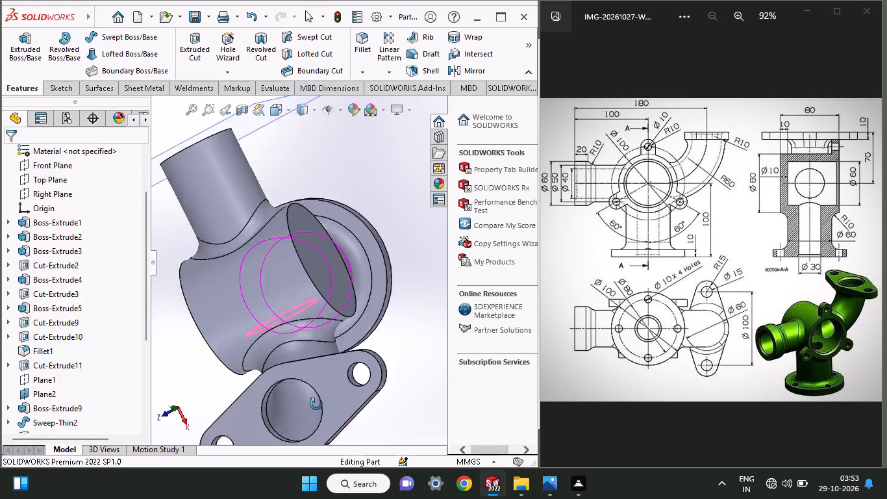
middle_click_drag(316, 404, 388, 226)
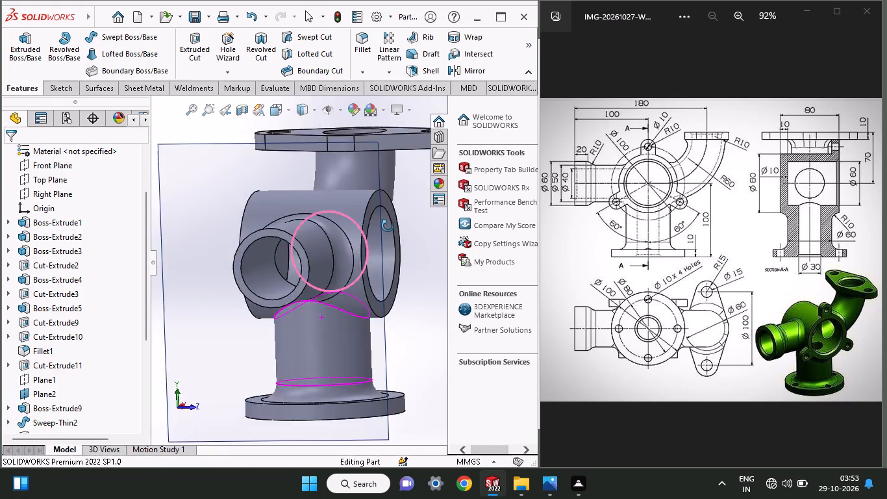
middle_click_drag(388, 226, 363, 355)
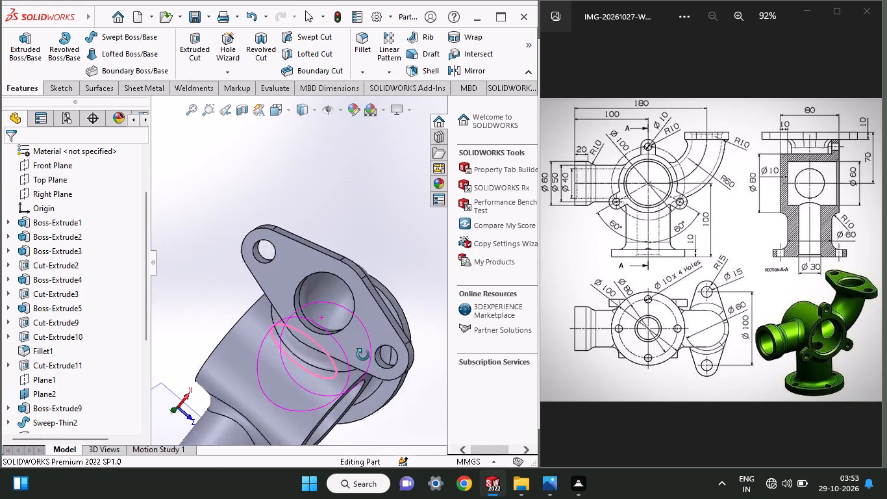
middle_click_drag(363, 355, 347, 211)
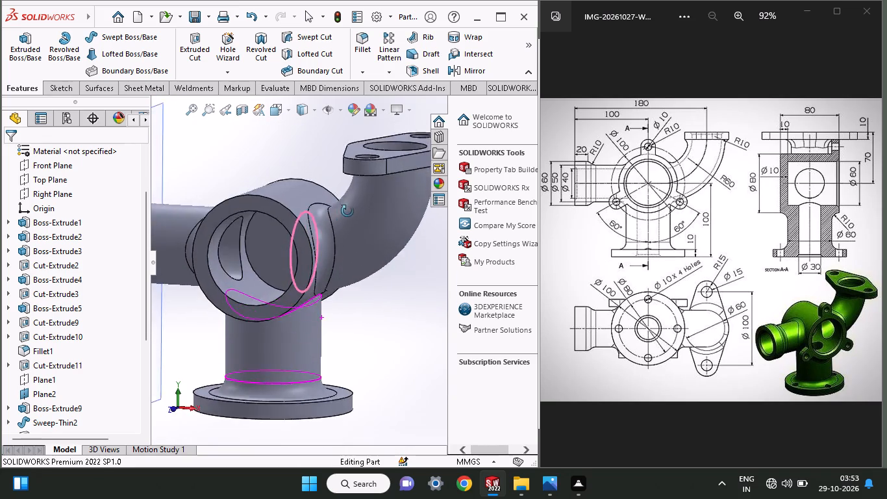
middle_click_drag(347, 211, 419, 215)
right_click(282, 364)
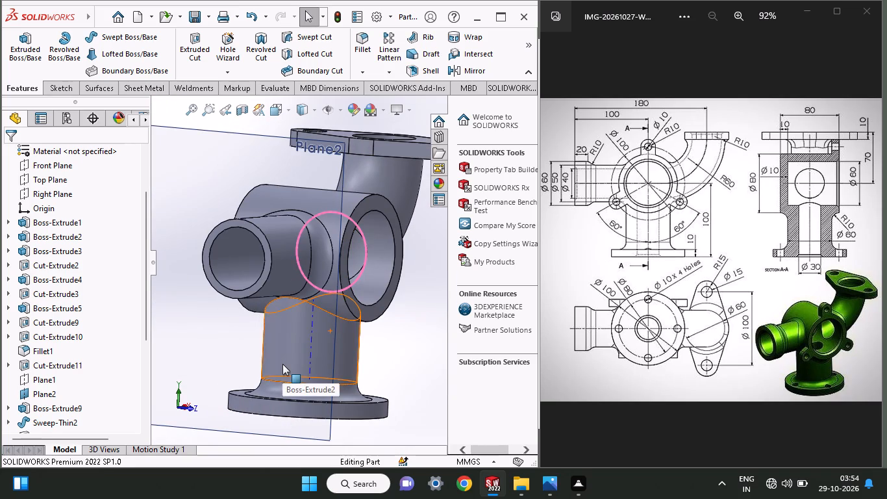
left_click(181, 154)
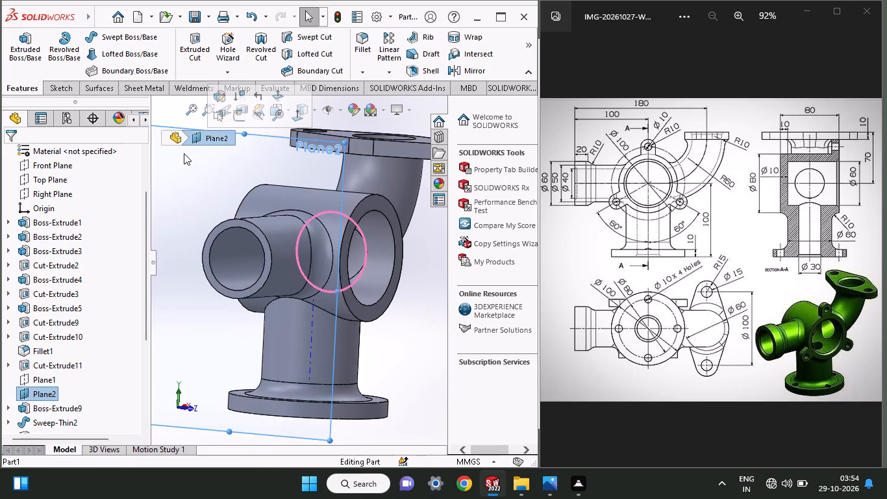
left_click(259, 112)
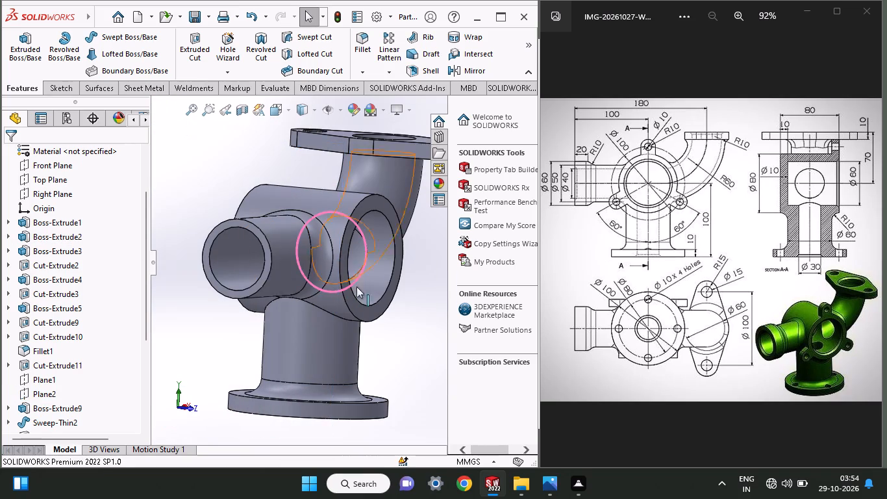
Fillet the circular edge where the elbow tube meets the underside of its two-ear flange with a 10 mm symmetric radius.
middle_click_drag(399, 342, 356, 337)
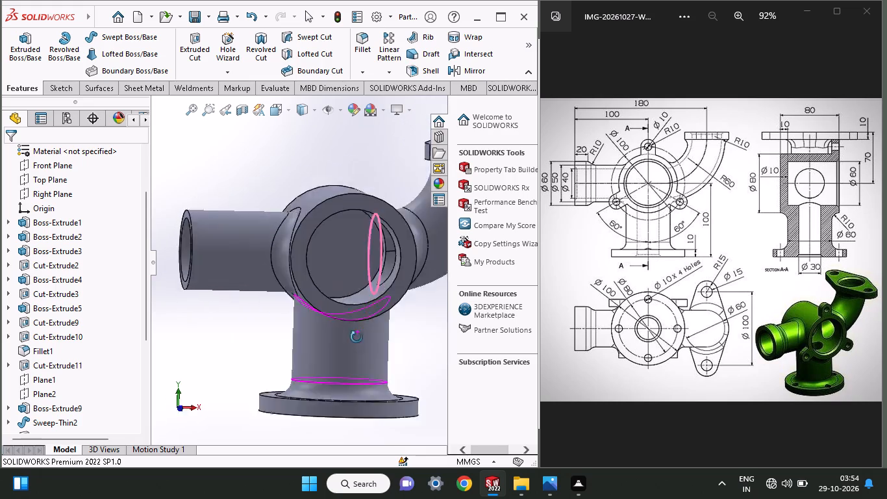
middle_click_drag(356, 337, 378, 309)
left_click(360, 49)
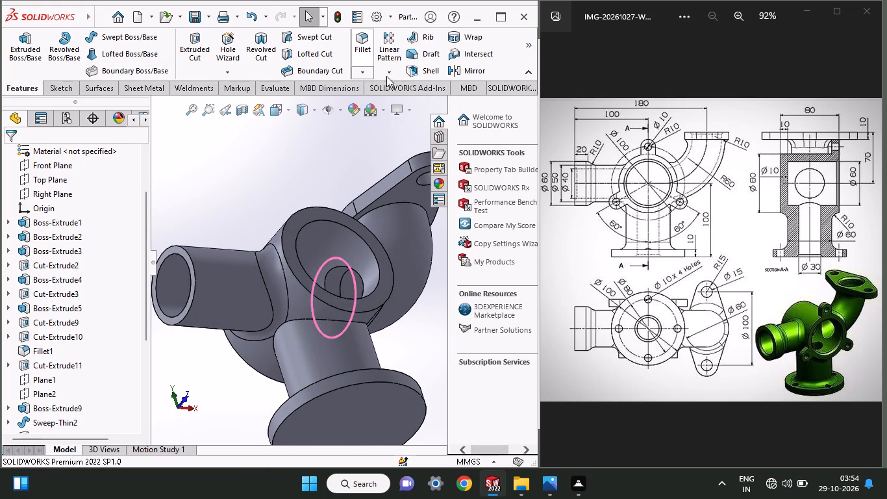
left_click(391, 205)
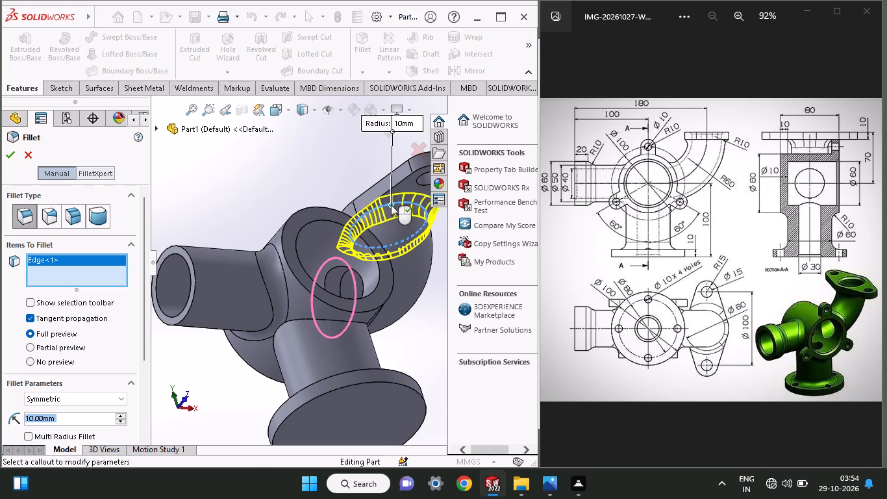
left_click(5, 159)
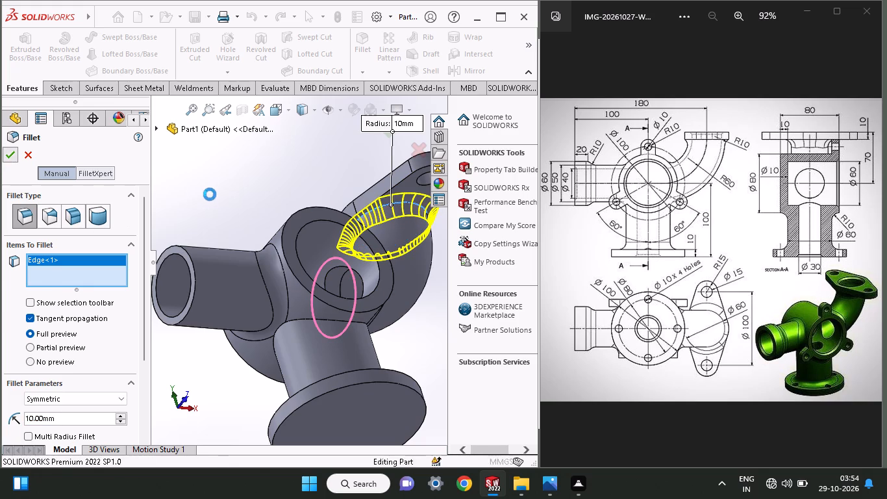
Sketch a circle about 61.5 mm in diameter on the horizontal pipe's annular end face, centred on the bore.
middle_click_drag(209, 191, 188, 428)
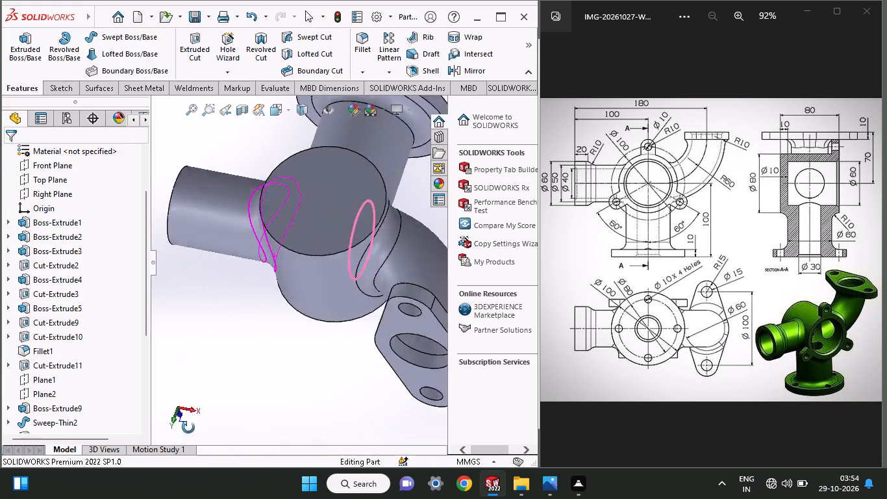
middle_click_drag(188, 428, 240, 196)
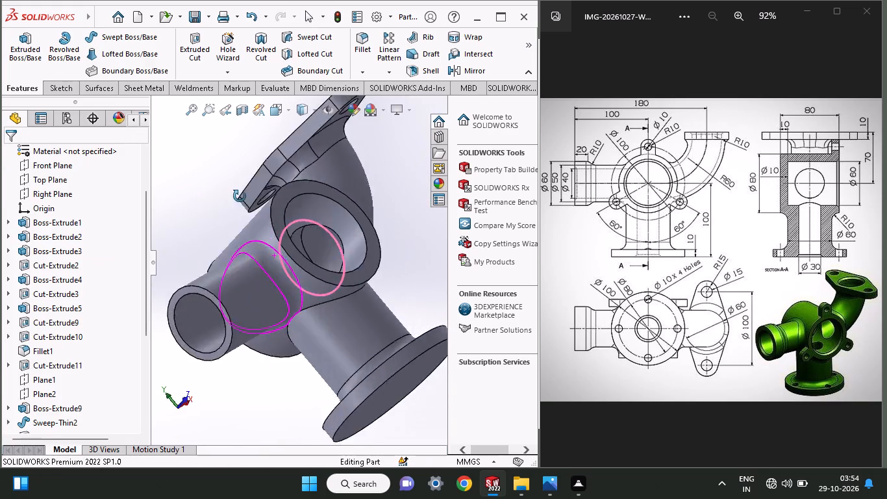
middle_click_drag(240, 196, 249, 292)
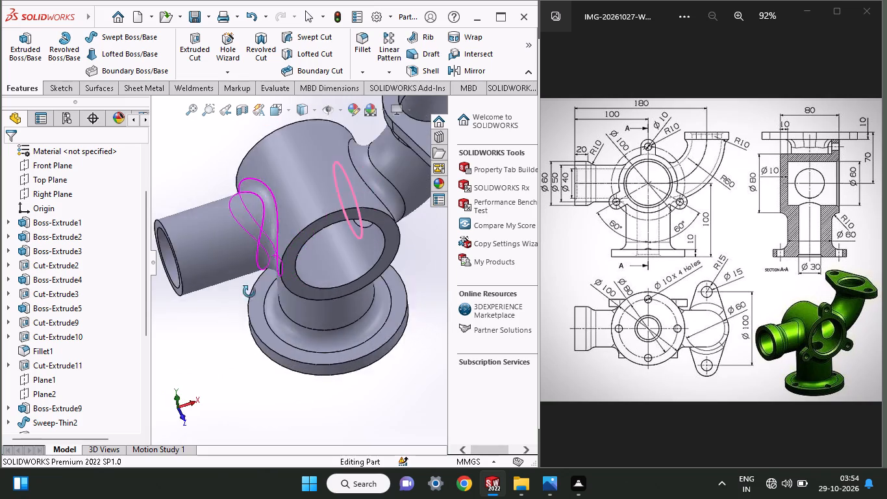
middle_click_drag(249, 292, 262, 263)
left_click(174, 296)
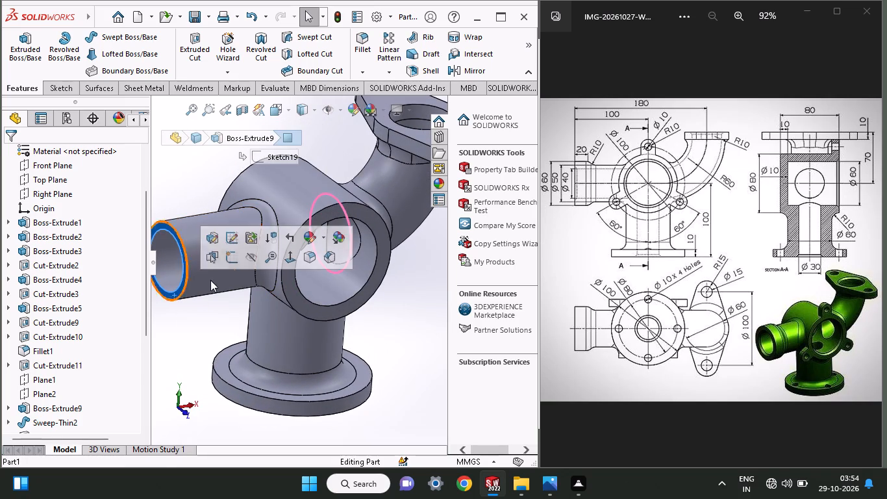
left_click(229, 264)
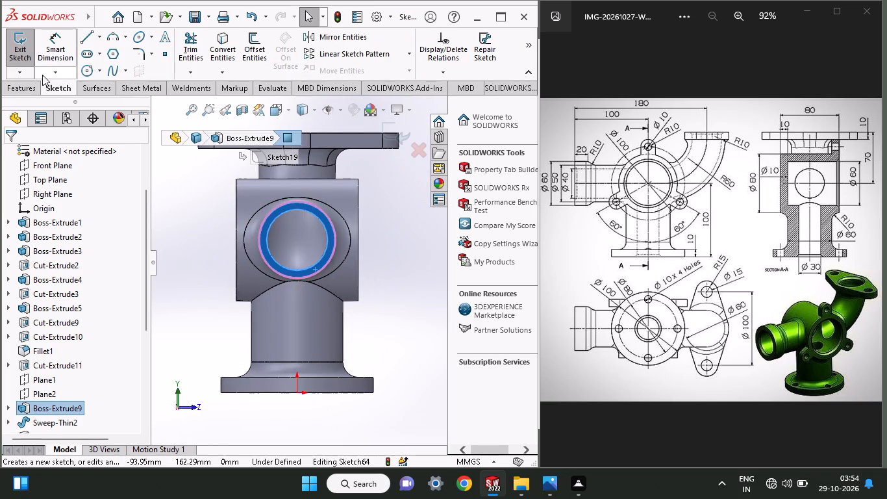
left_click(89, 75)
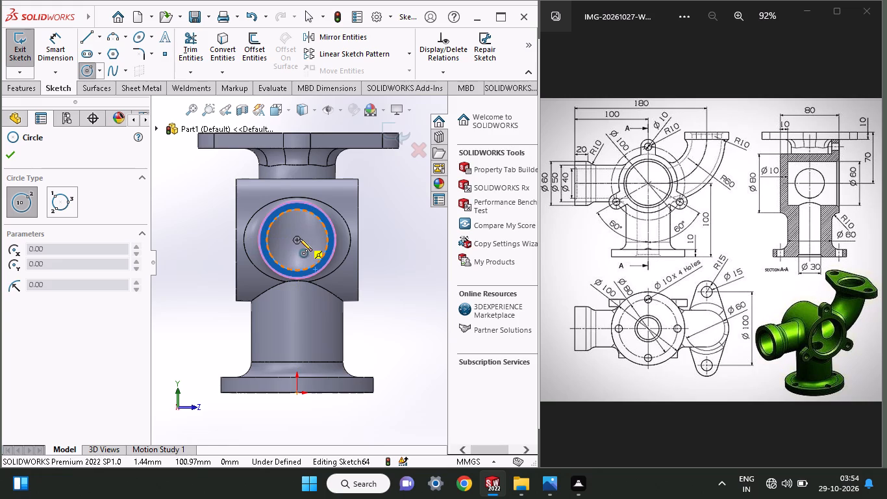
left_click(295, 243)
left_click(330, 274)
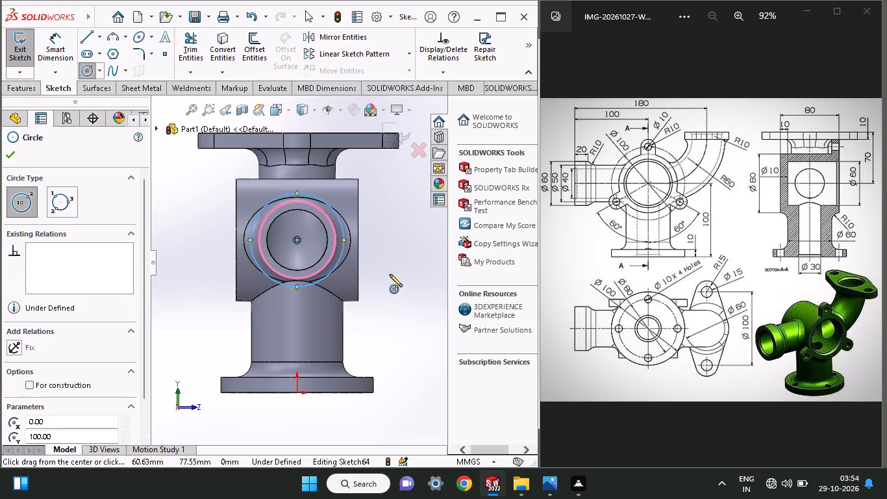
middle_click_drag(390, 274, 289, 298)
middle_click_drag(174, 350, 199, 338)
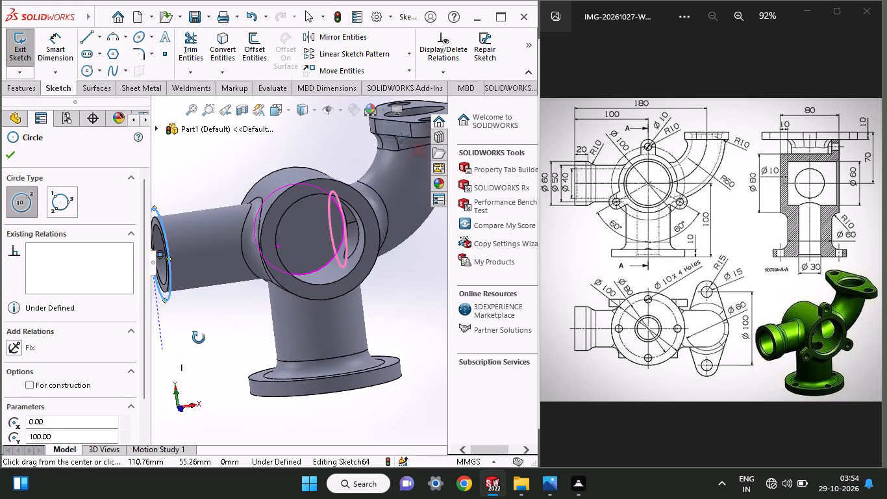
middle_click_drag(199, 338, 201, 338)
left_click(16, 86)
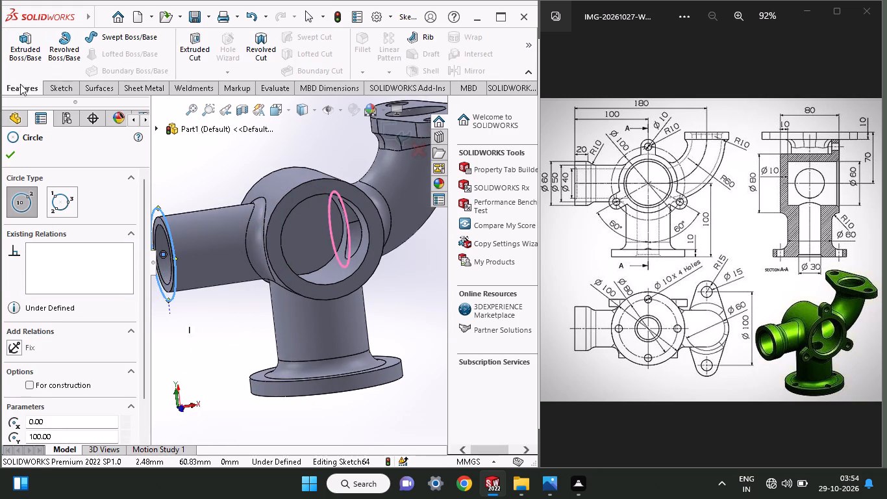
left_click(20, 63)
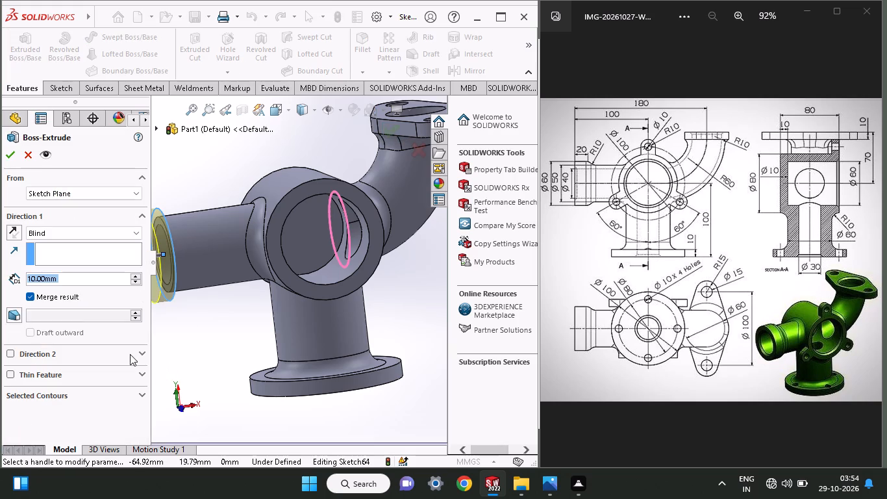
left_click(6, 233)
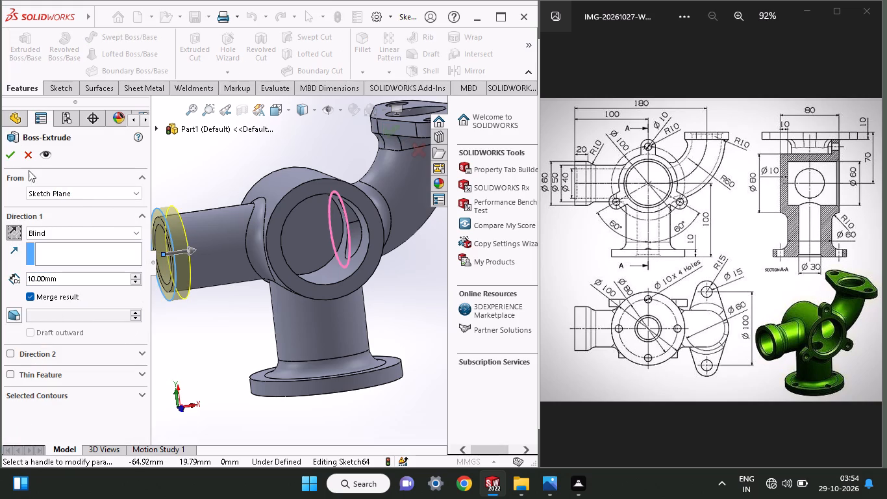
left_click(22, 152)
Dimension the circle on the horizontal pipe's end face to a 60 mm diameter.
middle_click_drag(201, 322, 236, 323)
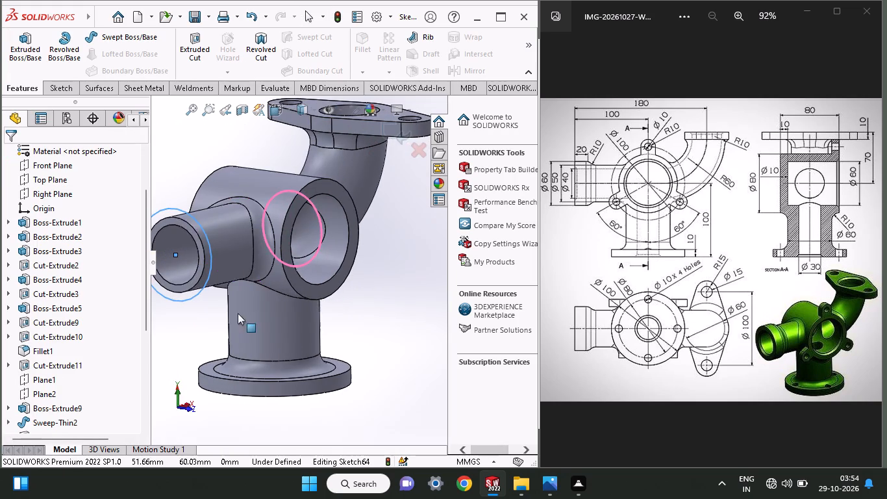
left_click(62, 90)
left_click(53, 62)
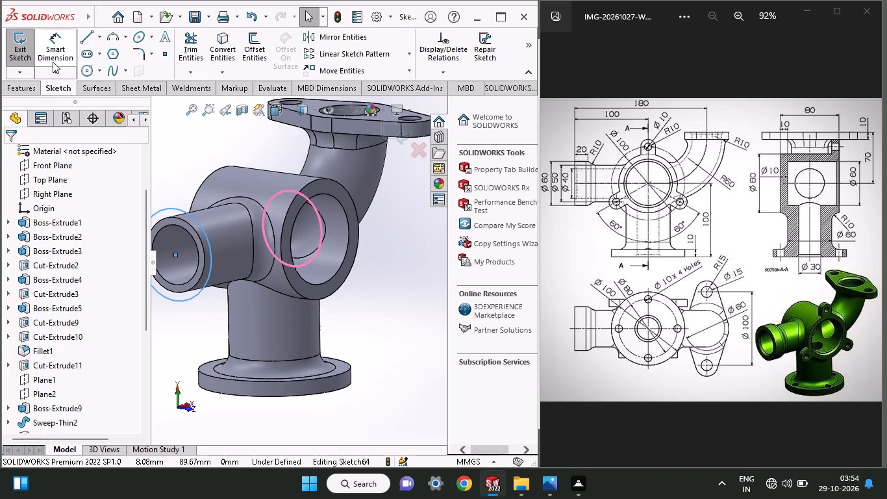
left_click(194, 298)
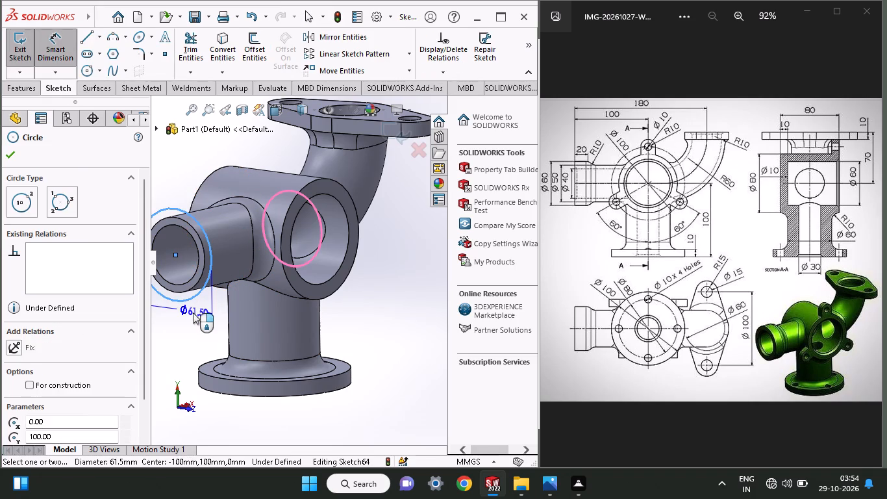
left_click(193, 313)
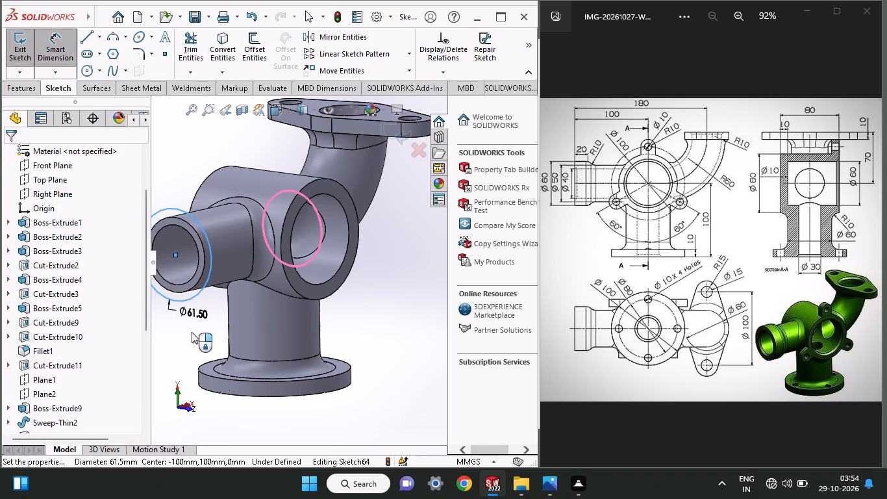
key("6")
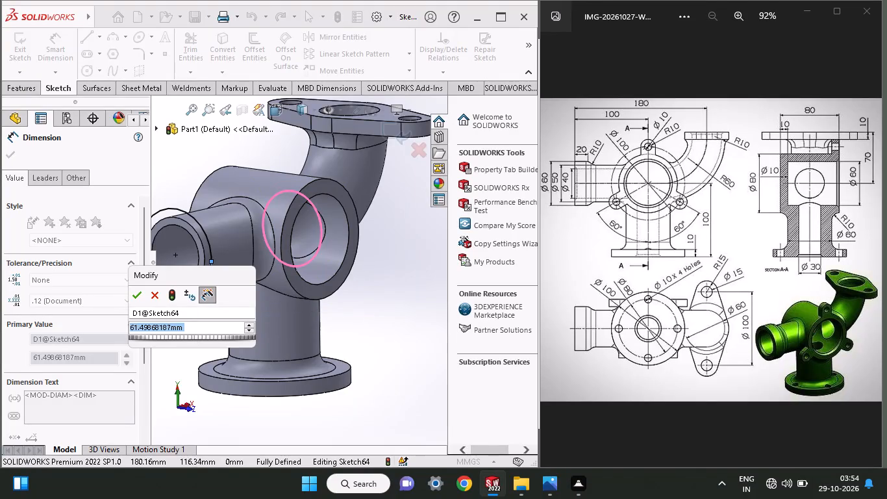
key("0")
key("Return")
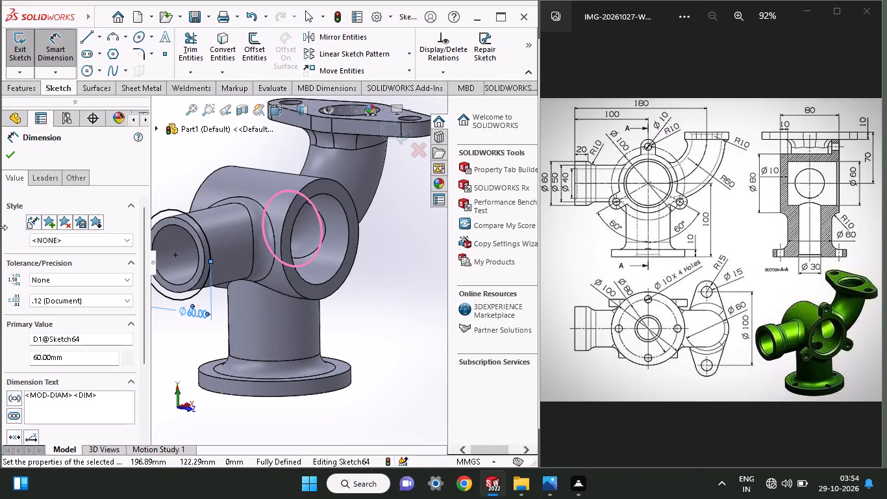
left_click(7, 161)
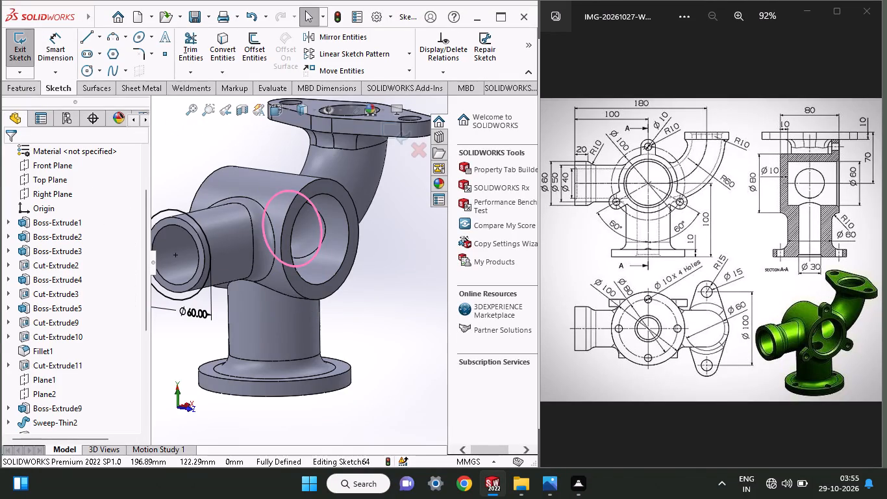
Extrude the 60 mm circle 10 mm blind in the reversed direction, back along the horizontal pipe, with the result merged.
left_click(28, 92)
left_click(31, 60)
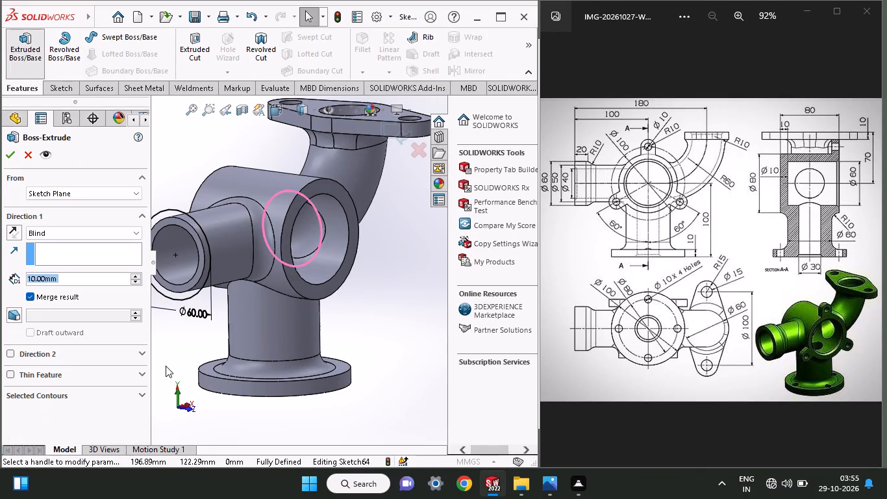
left_click(16, 223)
left_click(16, 233)
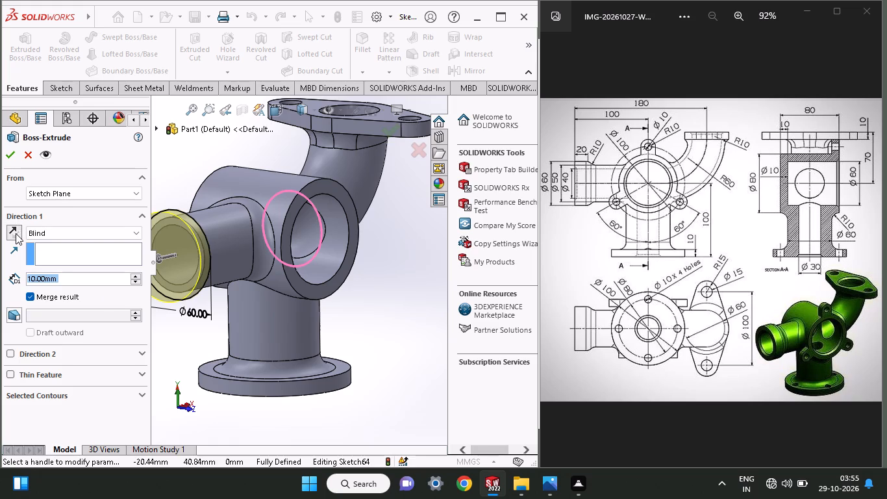
left_click(8, 162)
left_click(8, 154)
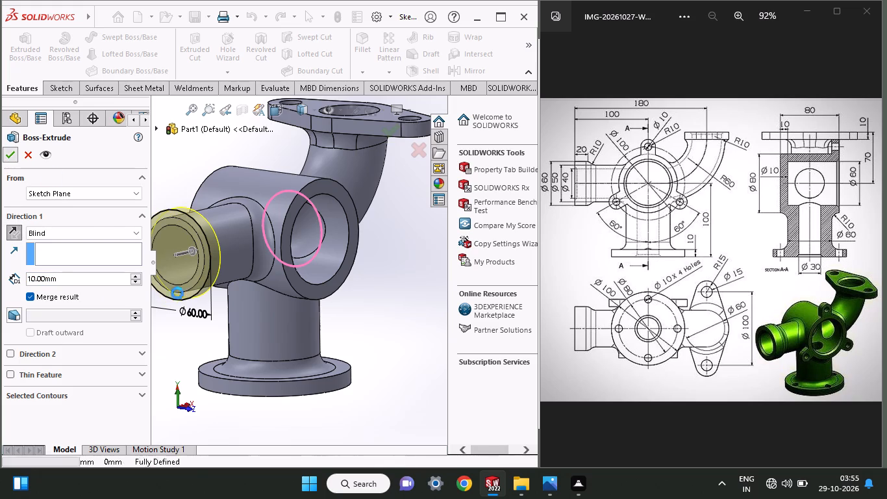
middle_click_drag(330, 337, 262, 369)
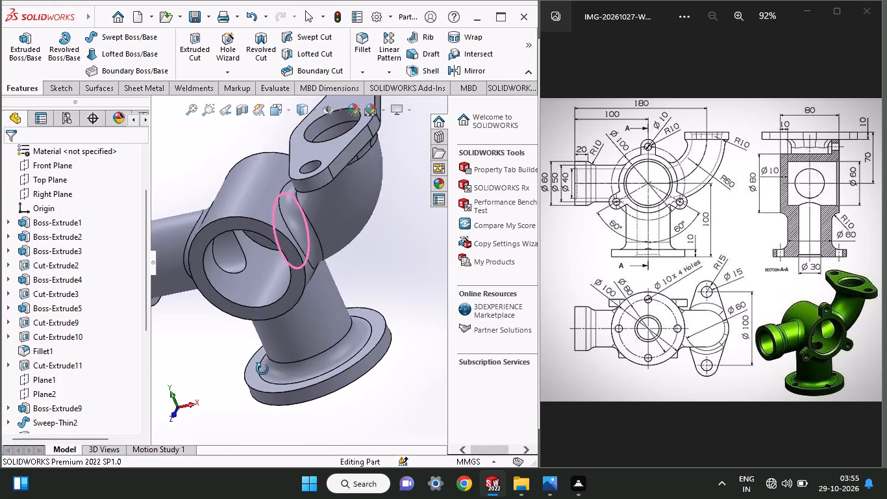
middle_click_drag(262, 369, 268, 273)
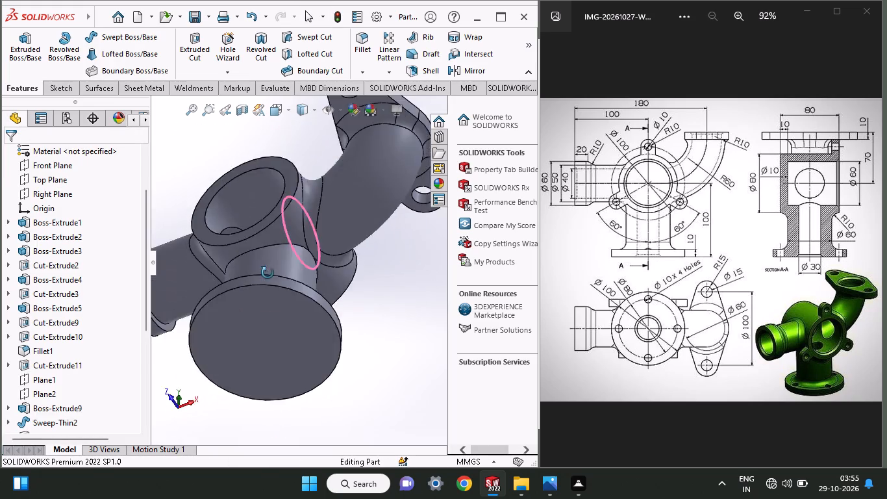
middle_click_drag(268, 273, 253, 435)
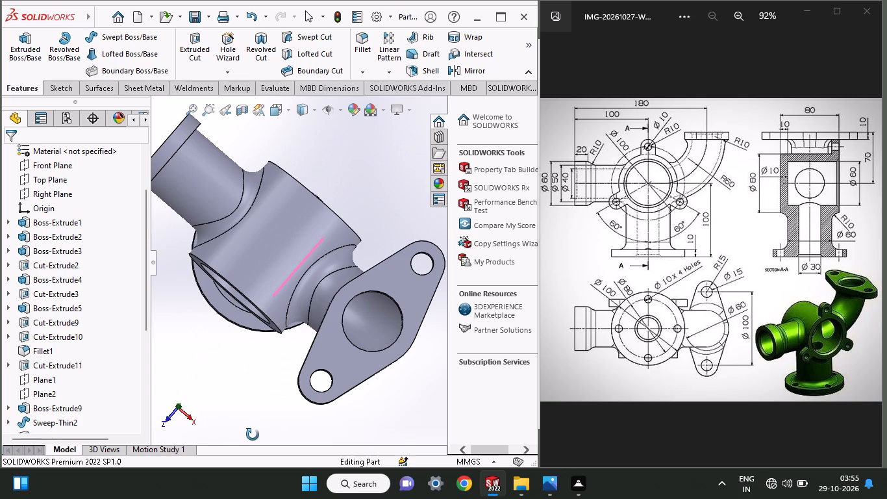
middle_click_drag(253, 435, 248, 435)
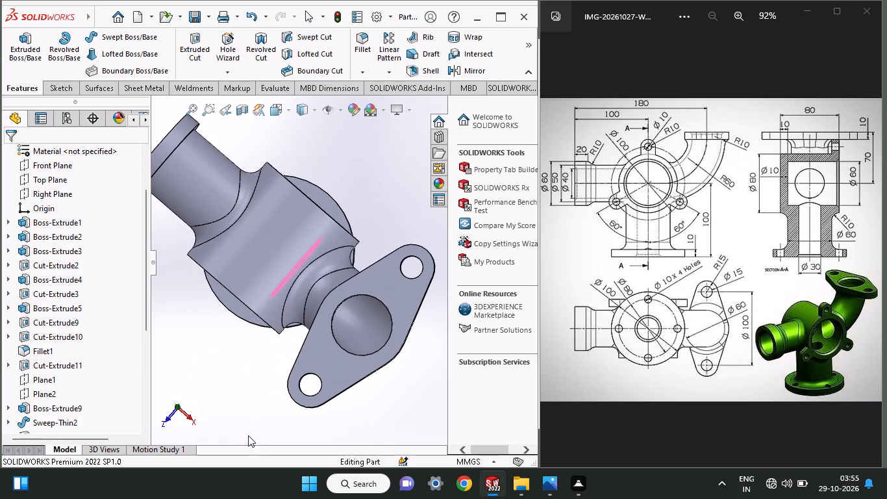
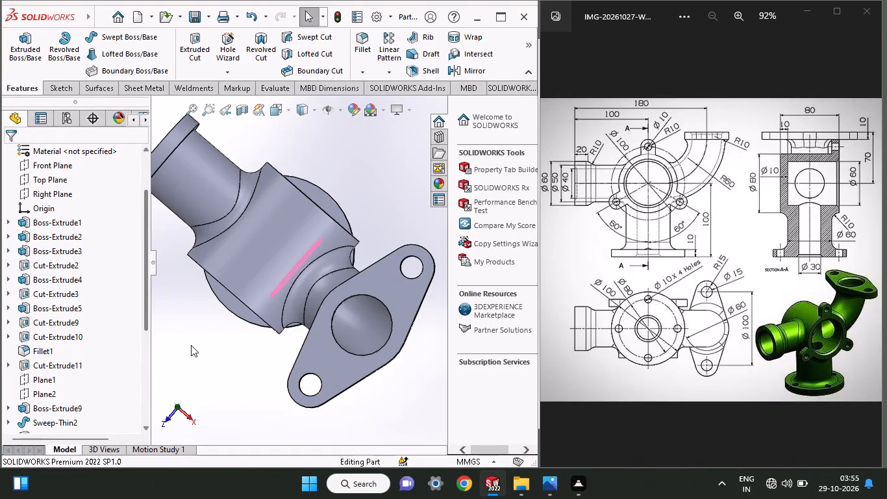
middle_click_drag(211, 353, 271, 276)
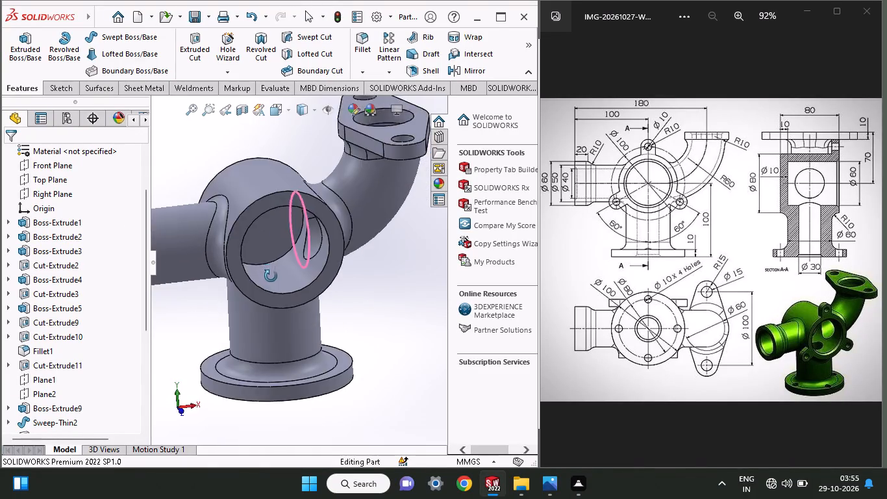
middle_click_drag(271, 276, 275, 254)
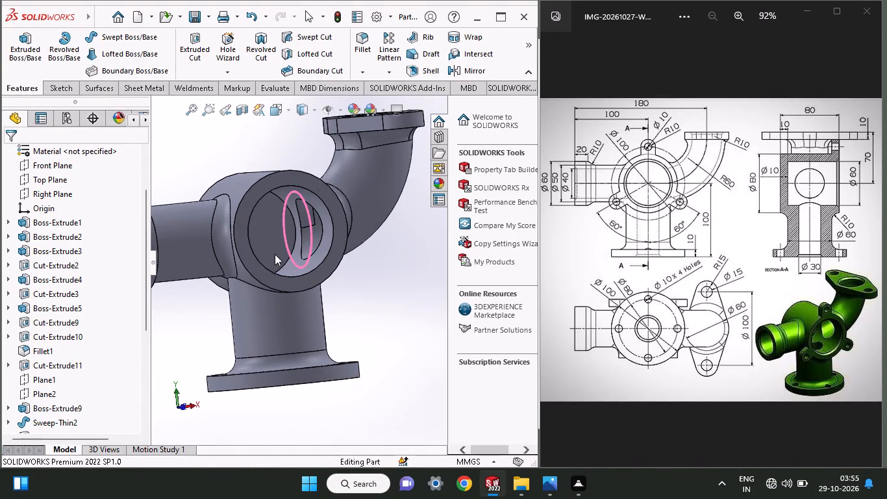
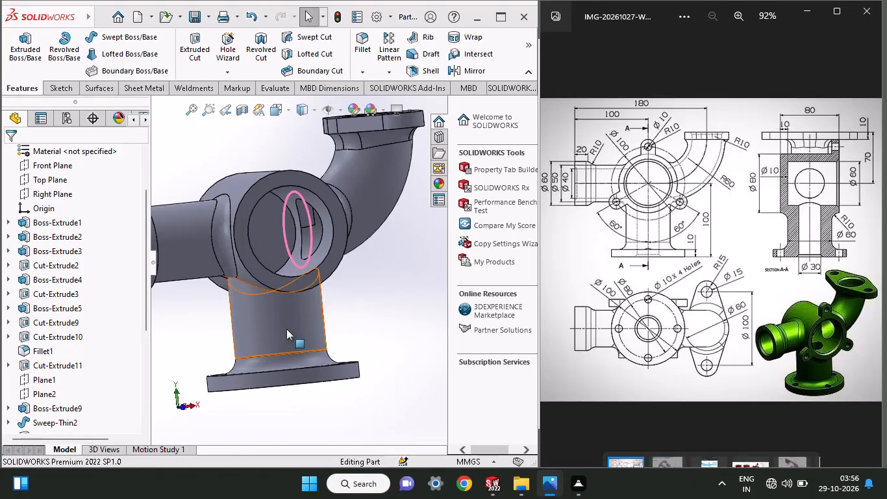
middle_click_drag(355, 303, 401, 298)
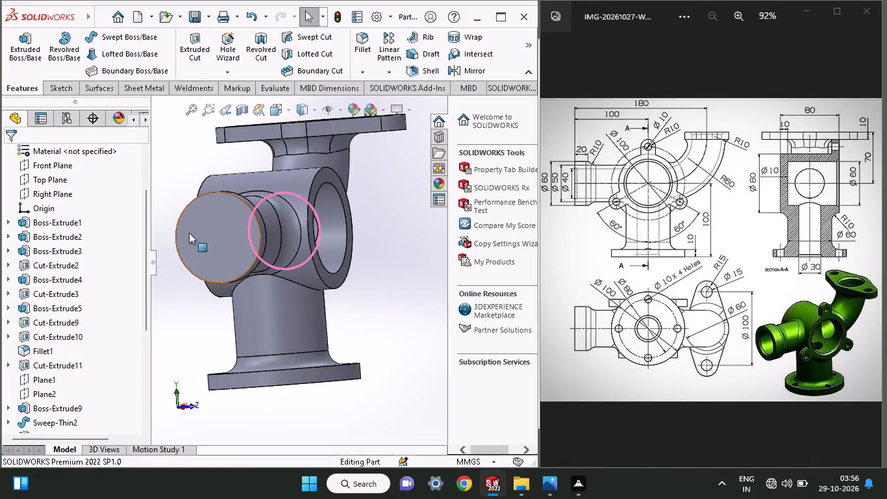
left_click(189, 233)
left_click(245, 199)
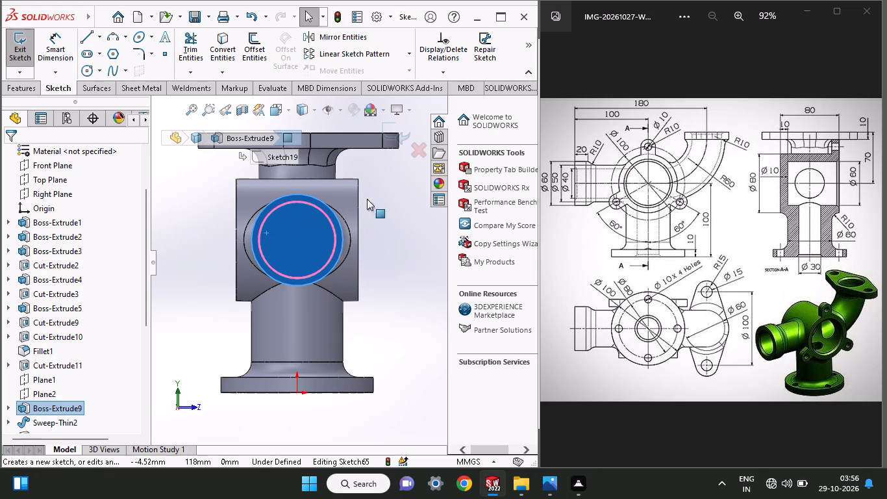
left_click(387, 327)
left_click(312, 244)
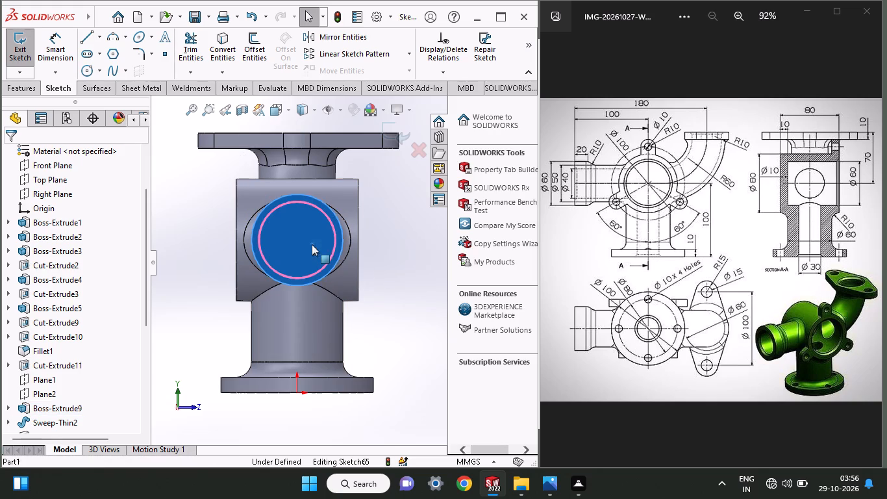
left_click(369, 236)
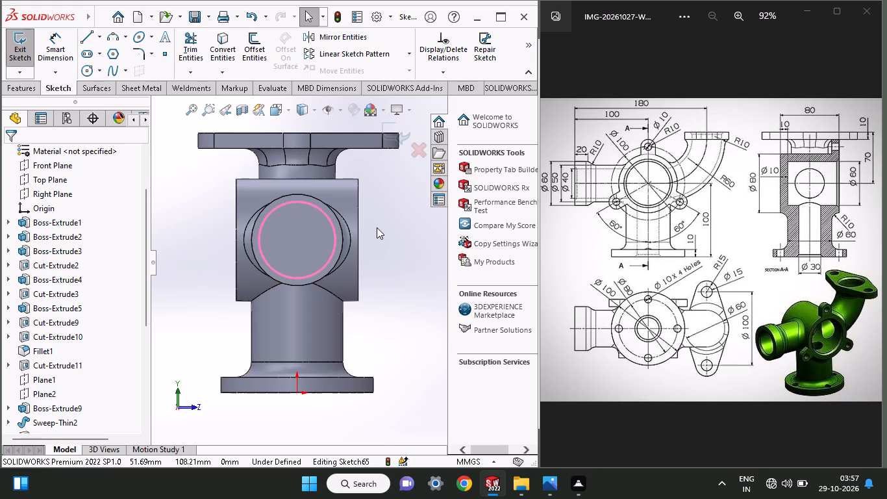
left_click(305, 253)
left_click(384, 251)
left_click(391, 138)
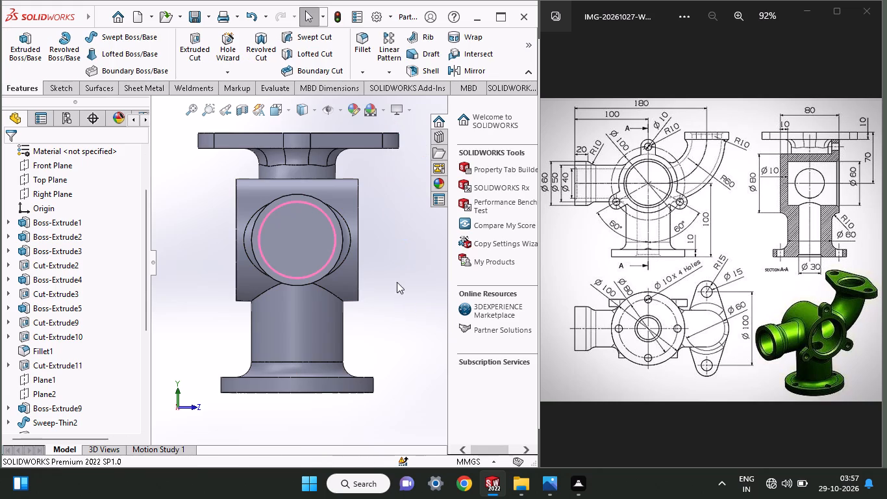
Sketch a 40 mm diameter circle centred on the outer end face of the horizontal pipe's collar.
middle_click_drag(397, 282, 372, 288)
left_click(255, 259)
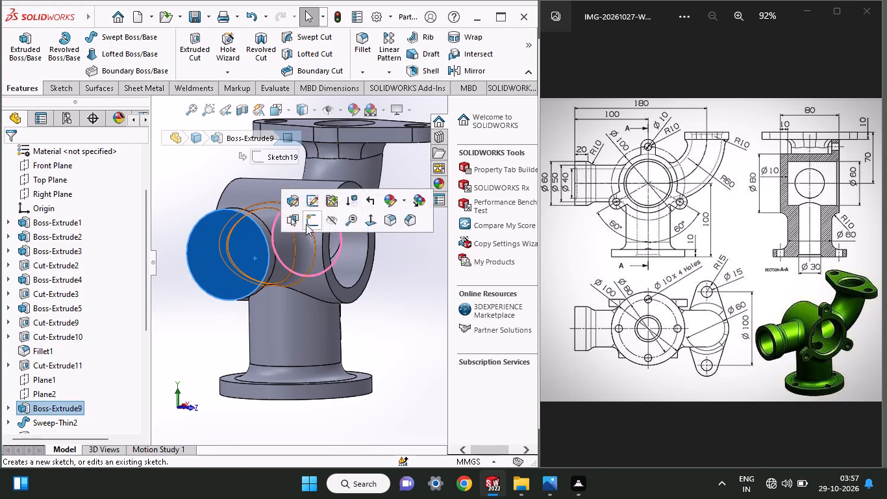
left_click(307, 220)
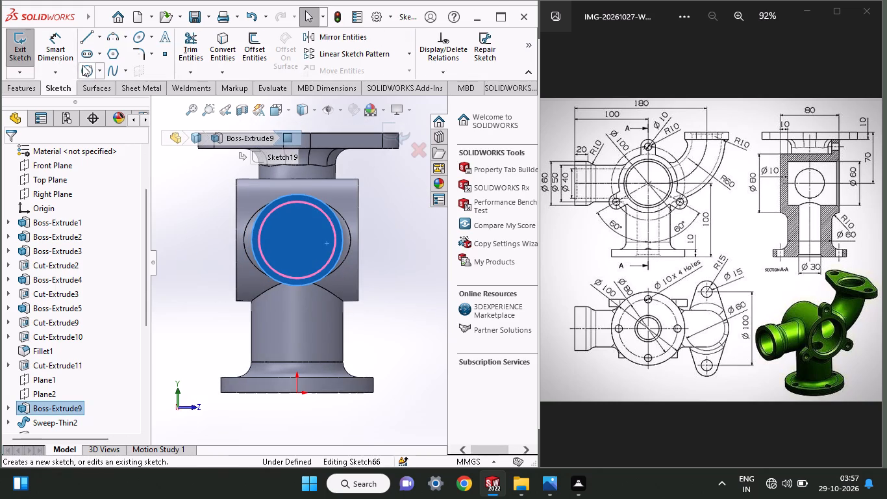
left_click(82, 65)
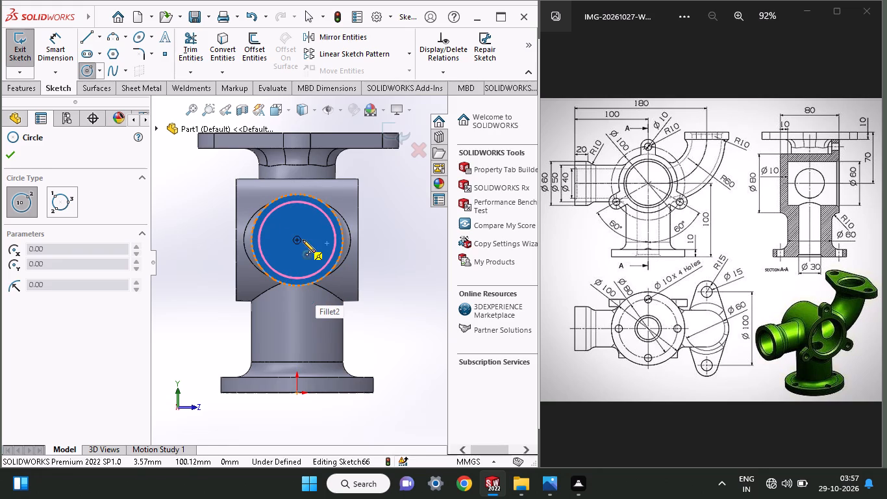
left_click(297, 240)
left_click(314, 261)
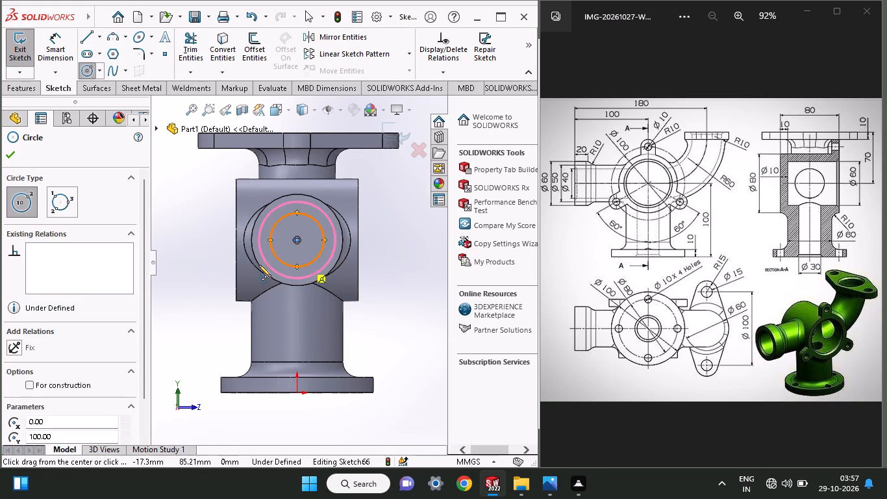
left_click(42, 54)
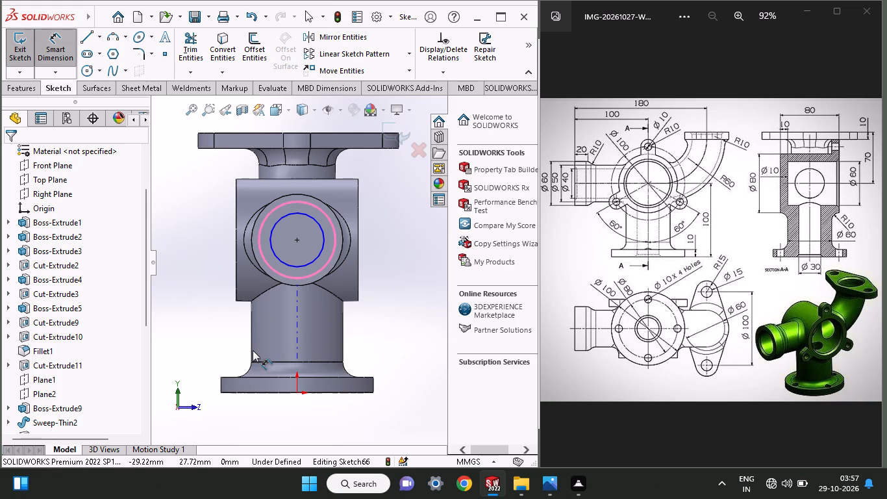
left_click(297, 266)
left_click(347, 297)
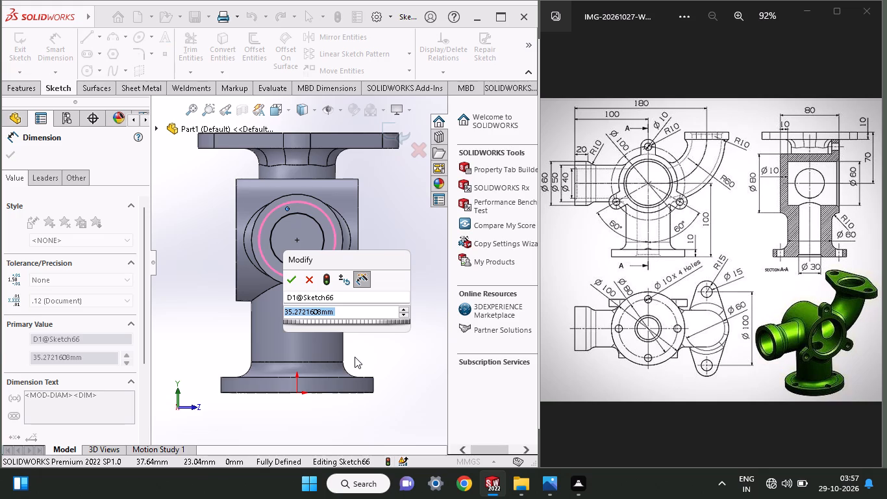
type("40")
key("Return")
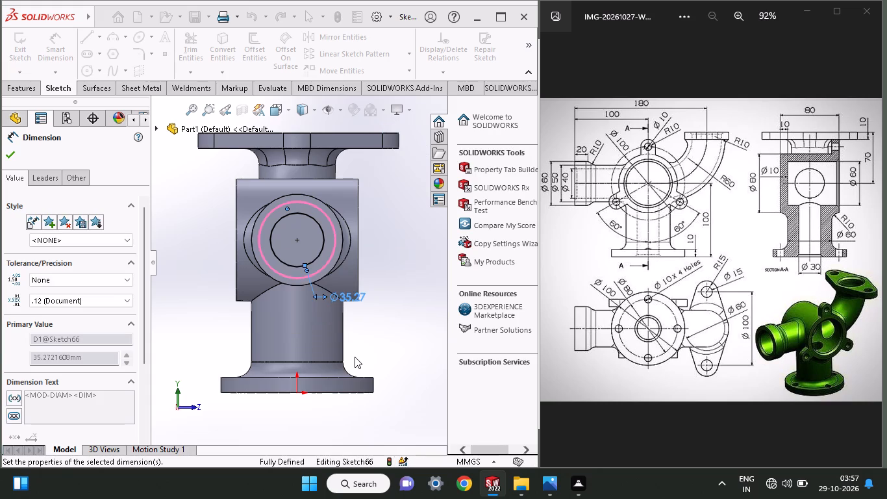
Cut-extrude the 40 mm circle to a blind depth of 10 mm into the horizontal pipe's collar.
middle_click_drag(381, 337, 325, 346)
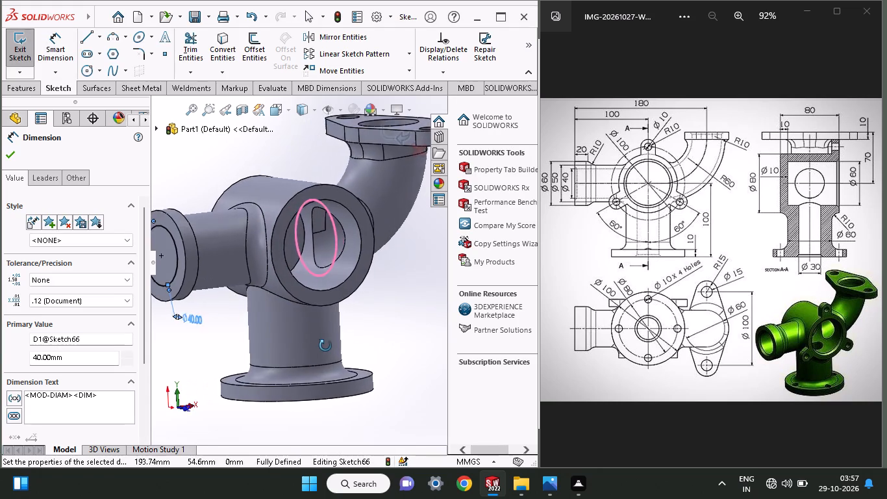
middle_click_drag(325, 346, 336, 338)
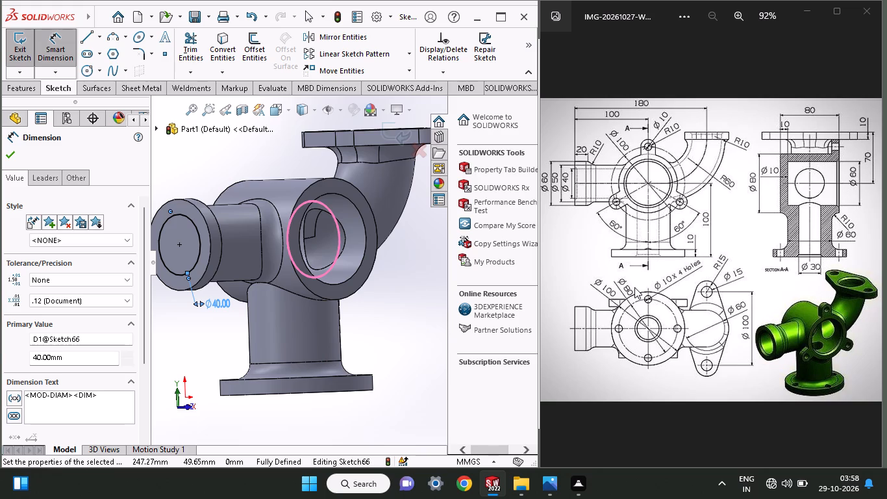
left_click(23, 83)
left_click(193, 39)
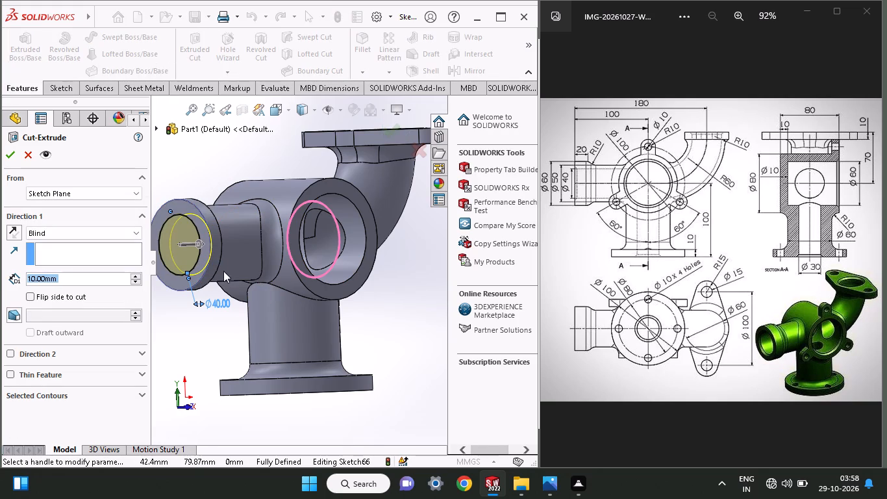
left_click(6, 152)
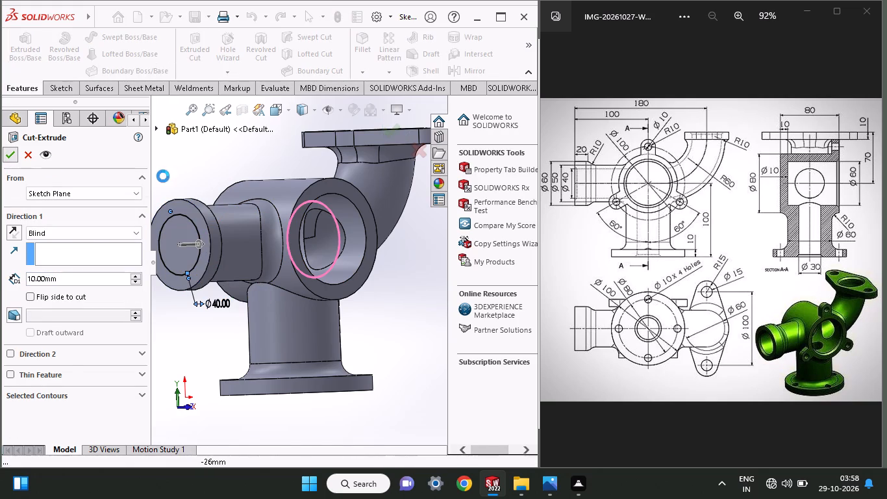
Sketch a 10 mm diameter circle on the base flange's upper face, centred 40 mm in front of the origin.
middle_click_drag(188, 173, 225, 167)
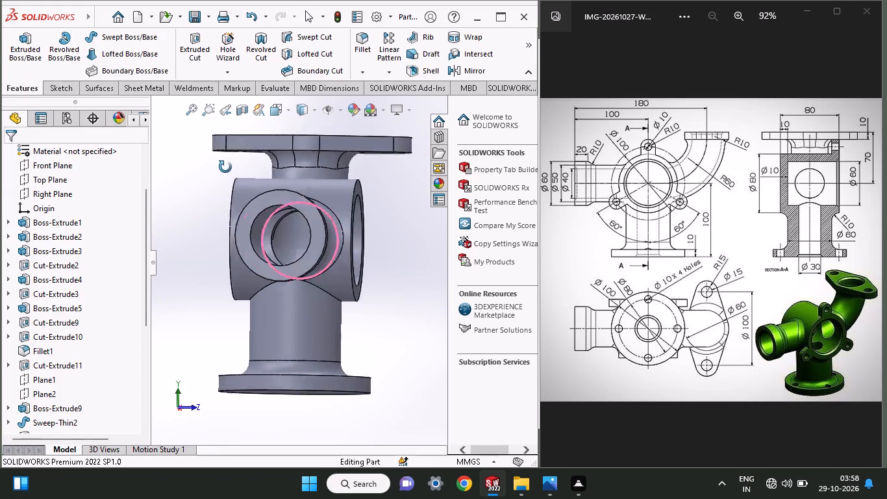
middle_click_drag(225, 167, 121, 392)
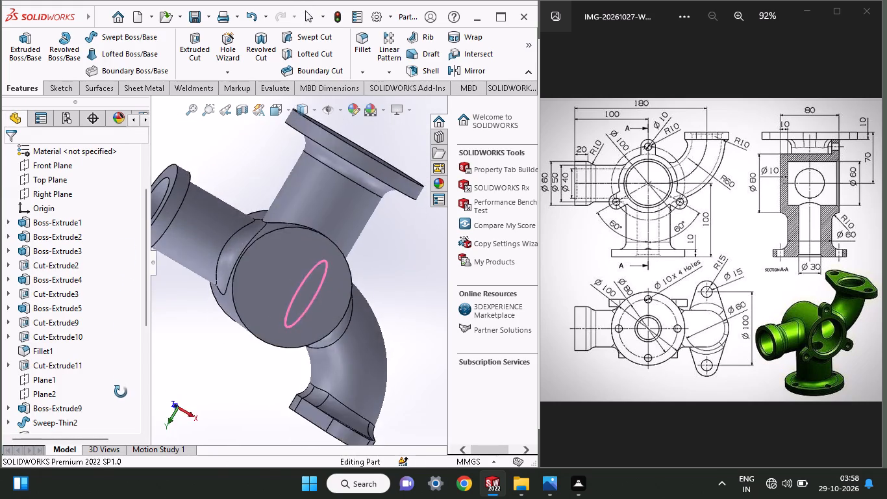
middle_click_drag(121, 392, 182, 238)
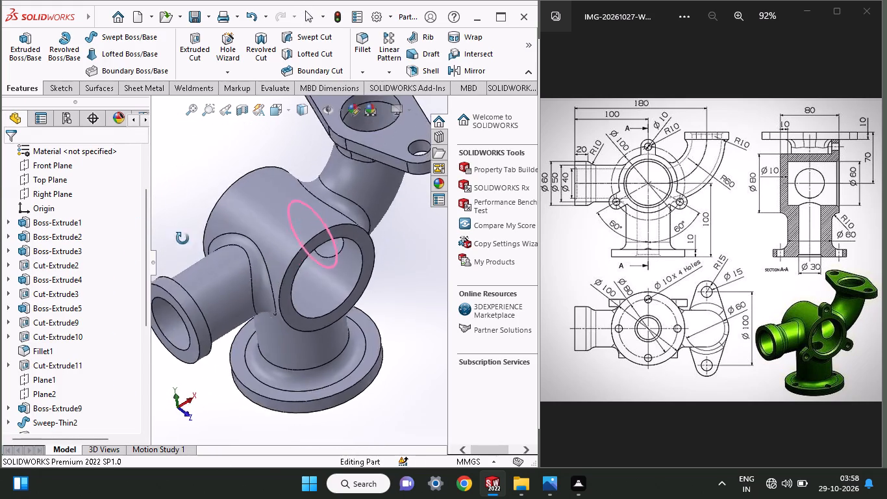
middle_click_drag(182, 238, 247, 222)
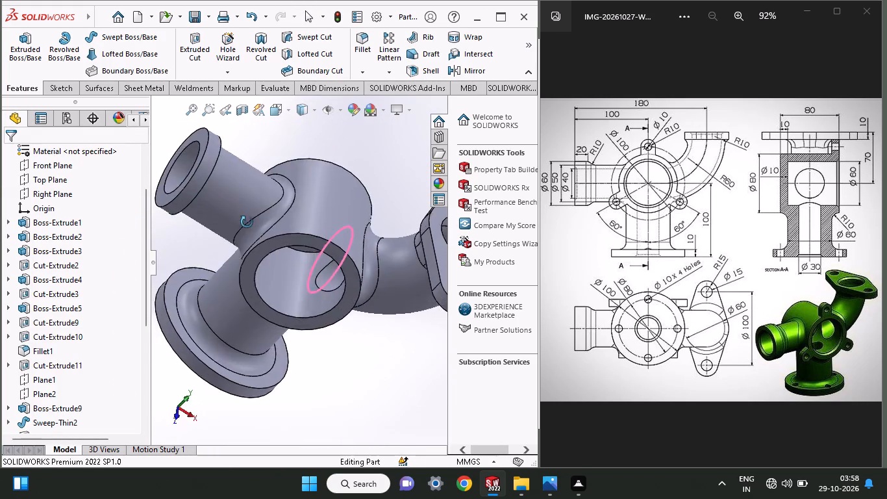
middle_click_drag(247, 222, 254, 243)
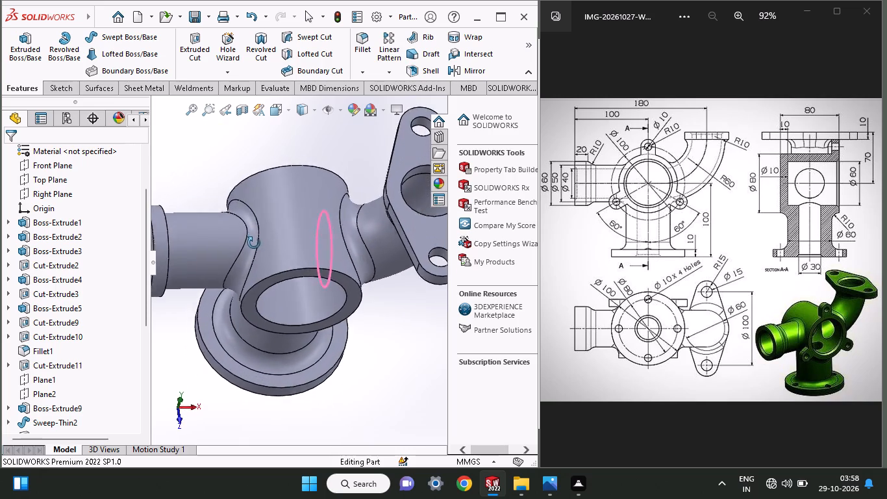
middle_click_drag(254, 243, 254, 259)
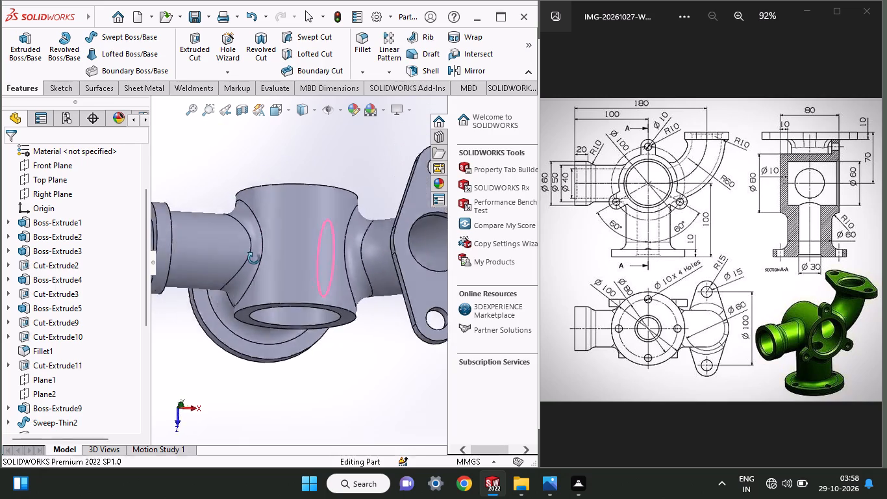
middle_click_drag(254, 259, 232, 214)
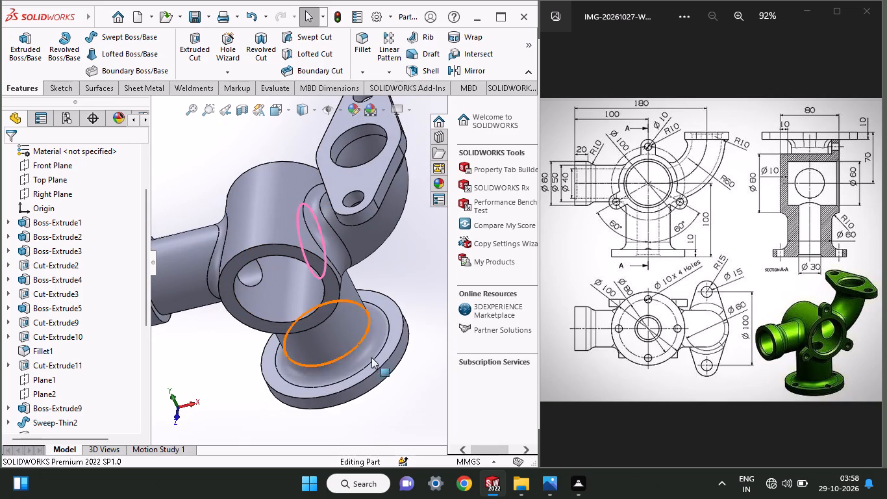
left_click(372, 368)
left_click(432, 331)
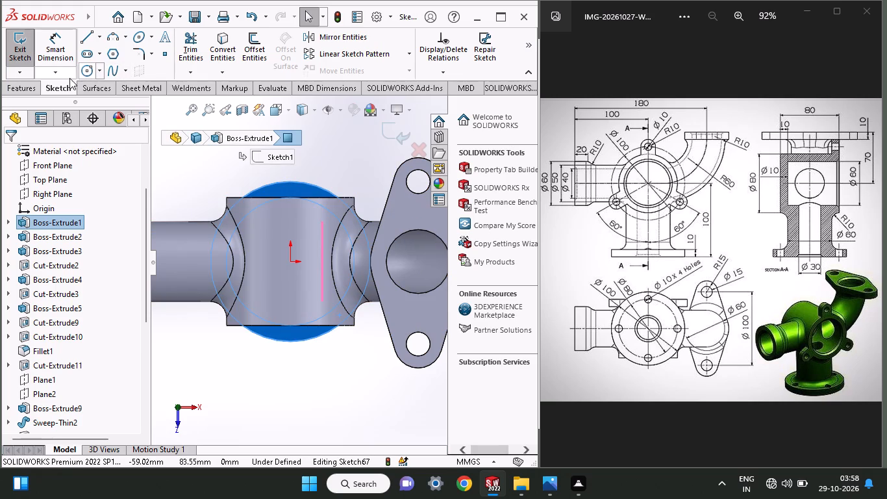
left_click(82, 74)
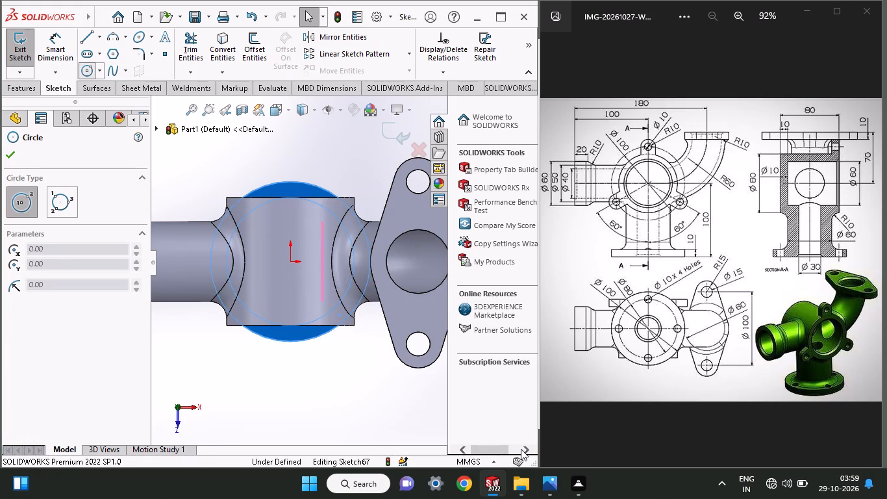
left_click(289, 327)
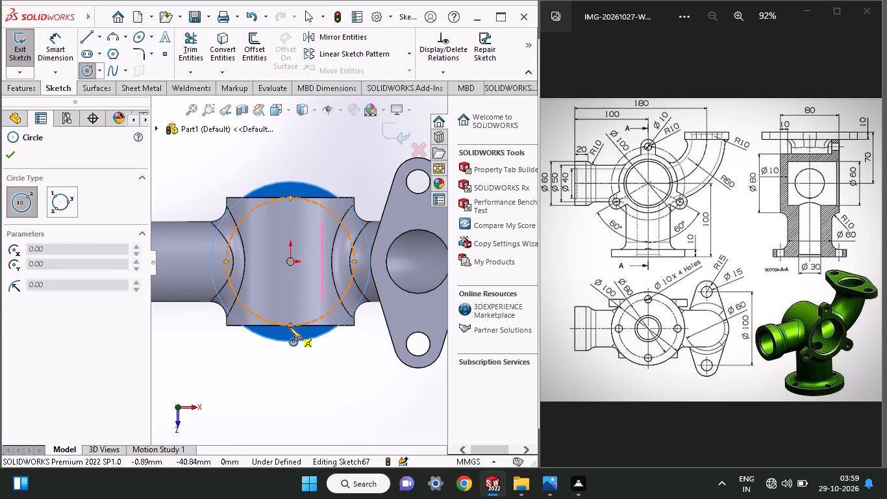
left_click(292, 333)
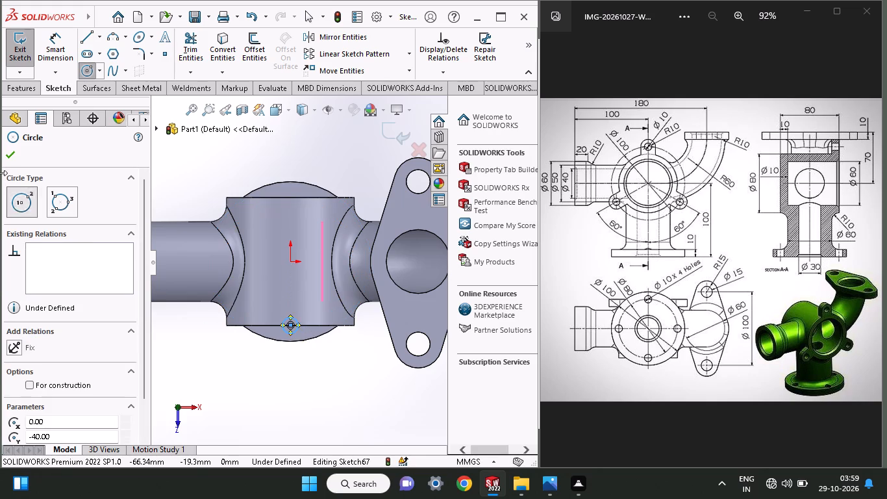
left_click(51, 46)
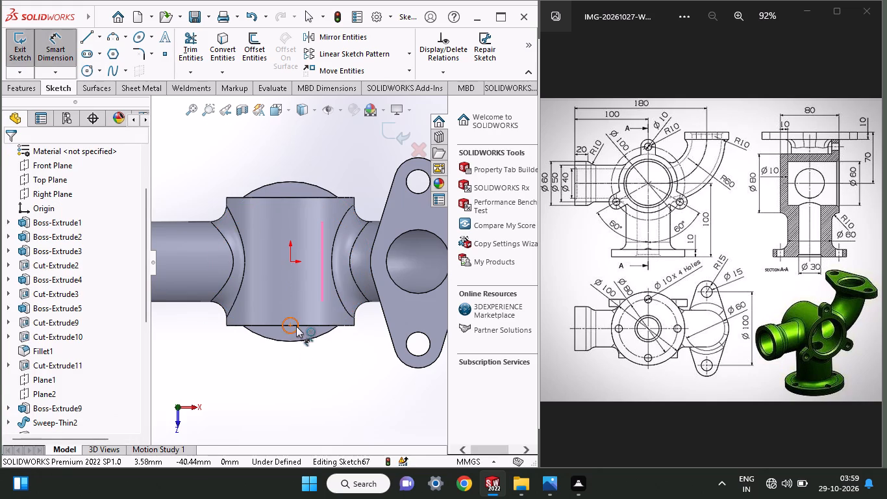
left_click(296, 326)
left_click(295, 371)
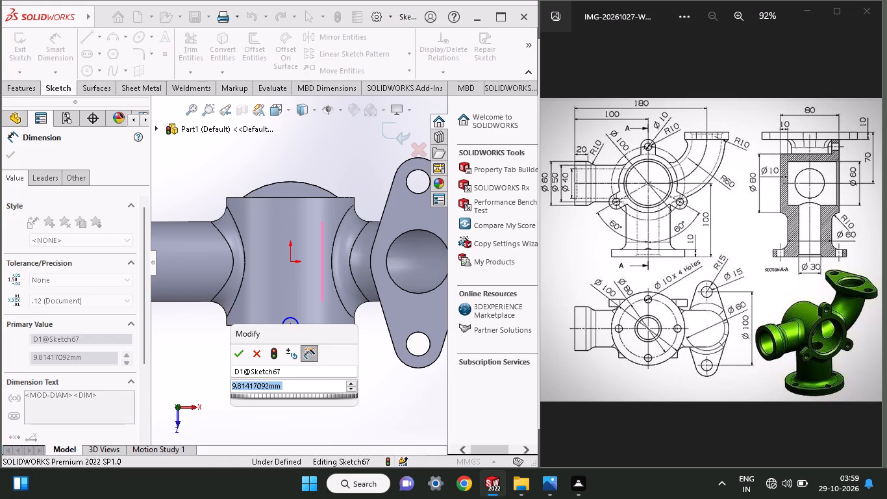
type("10")
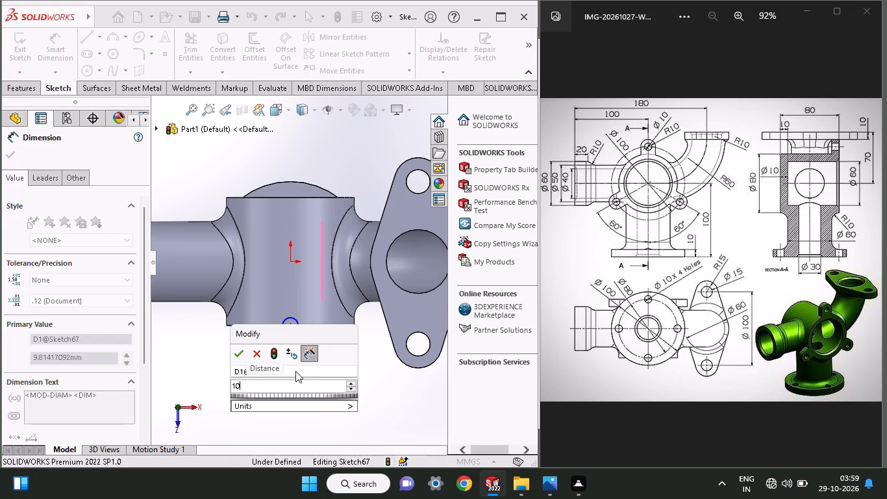
key("Return")
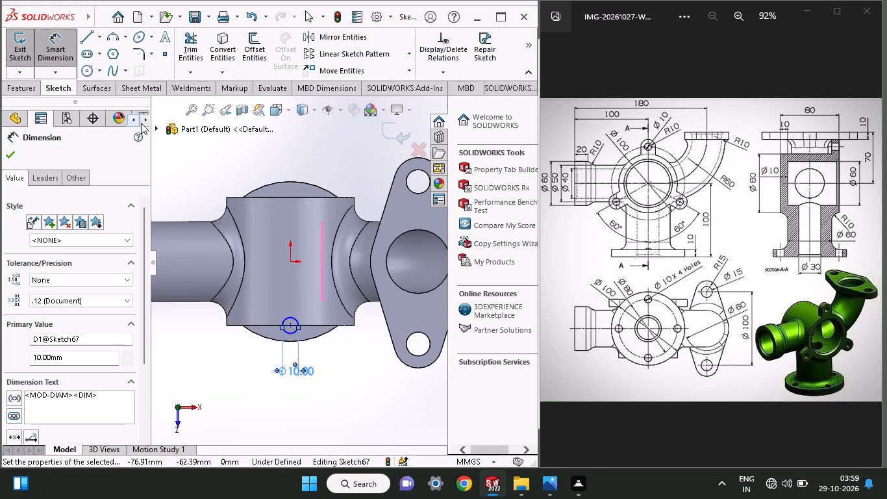
Cut-extrude the front 10 mm circle through the base flange, blind 30 mm in one direction and 21 mm in the other.
left_click(25, 95)
left_click(184, 57)
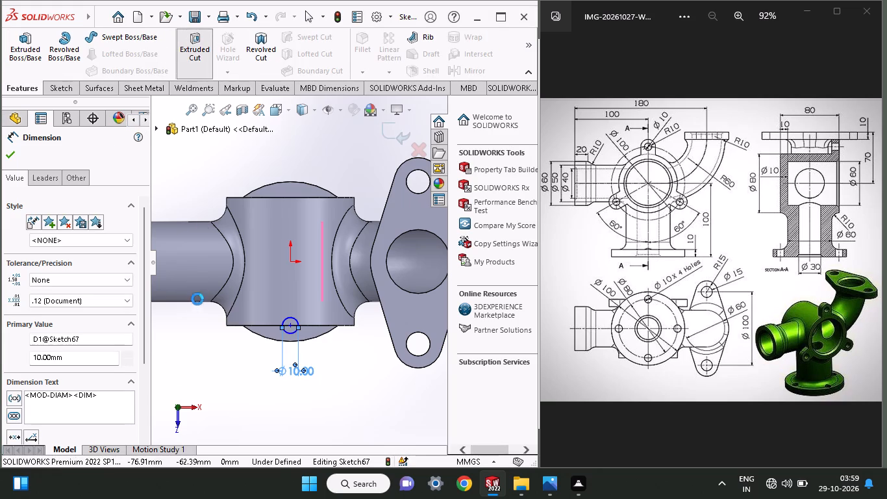
middle_click_drag(274, 411, 274, 409)
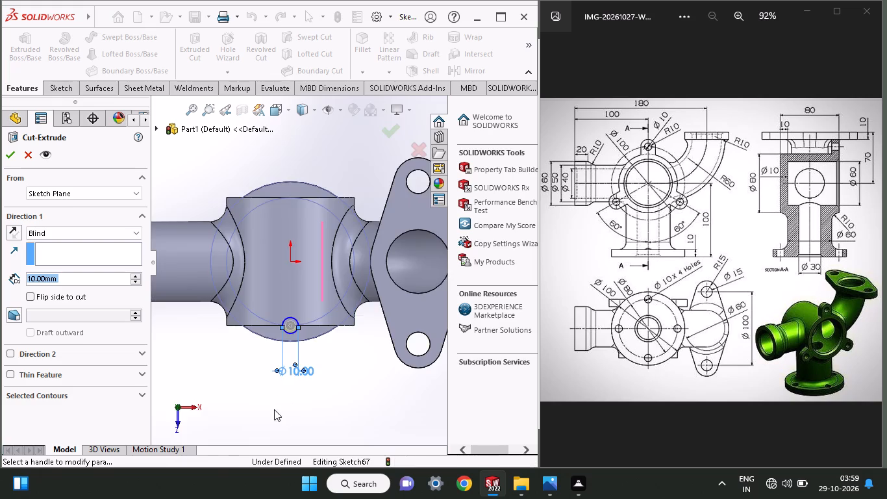
middle_click_drag(274, 409, 282, 342)
left_click_drag(273, 424, 273, 439)
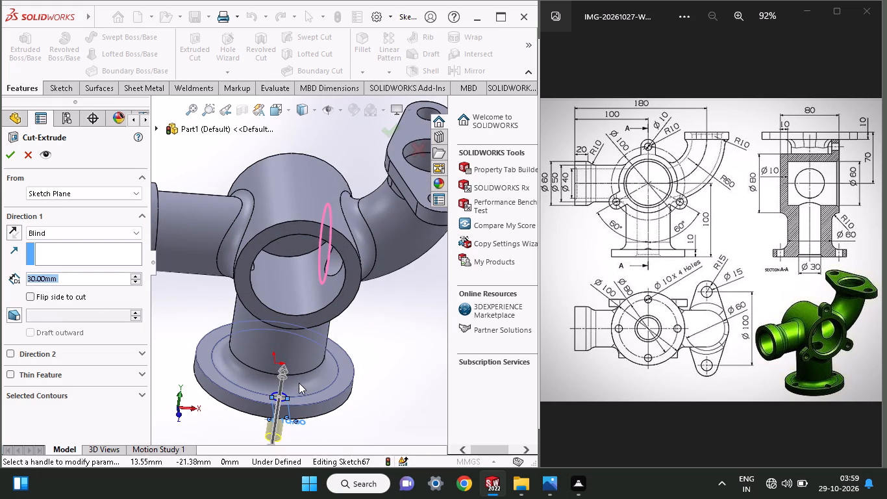
left_click_drag(292, 378, 292, 368)
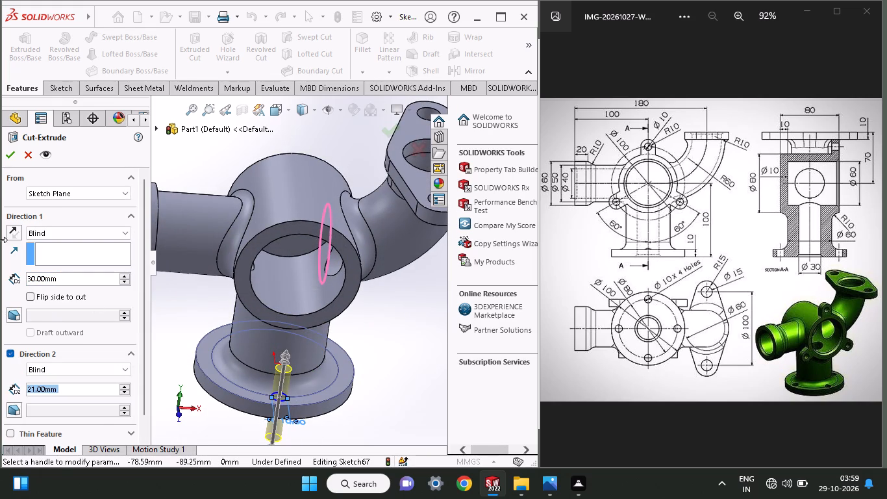
left_click(8, 153)
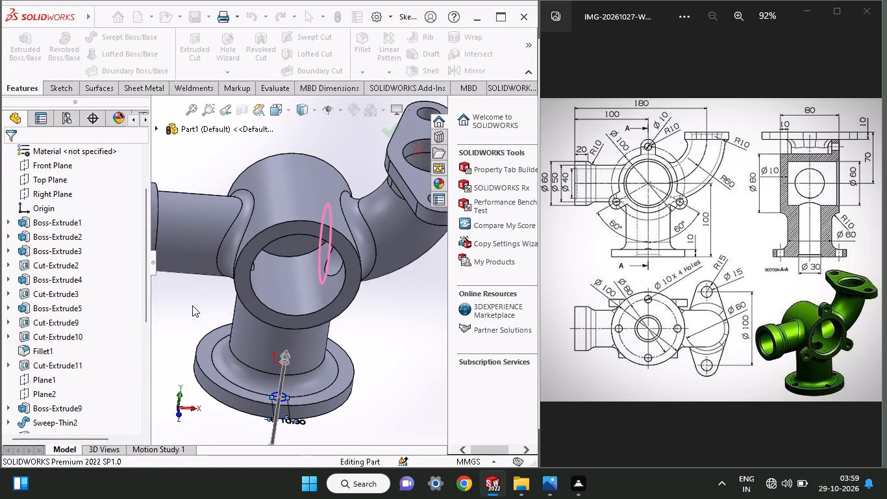
Sketch a 10 mm diameter circle on the base flange's upper face, centred 40 mm behind the origin.
middle_click_drag(185, 309, 179, 301)
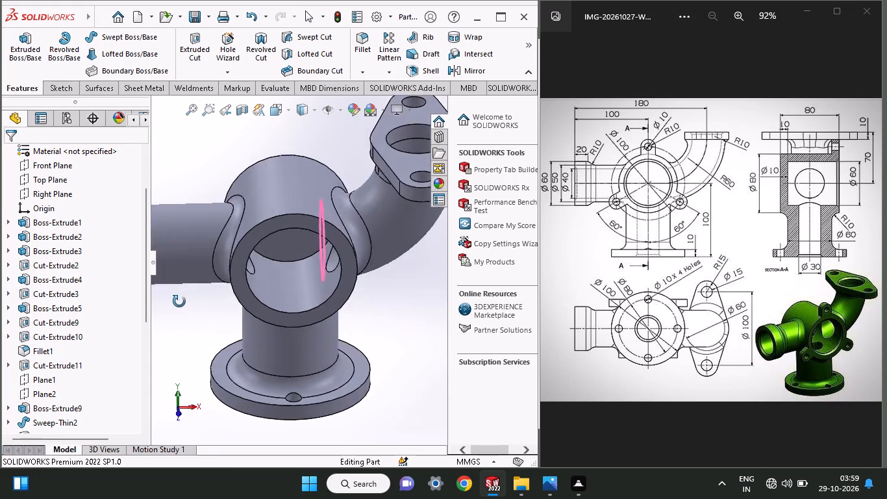
middle_click_drag(179, 301, 231, 388)
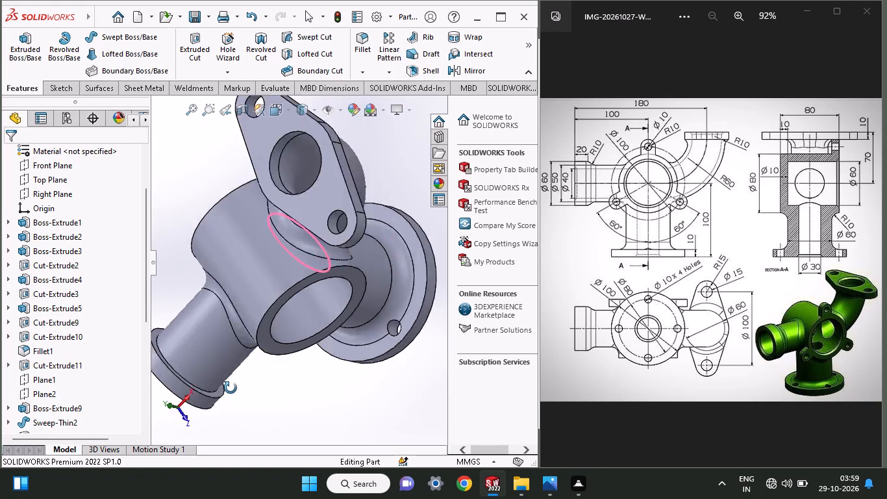
middle_click_drag(231, 388, 230, 388)
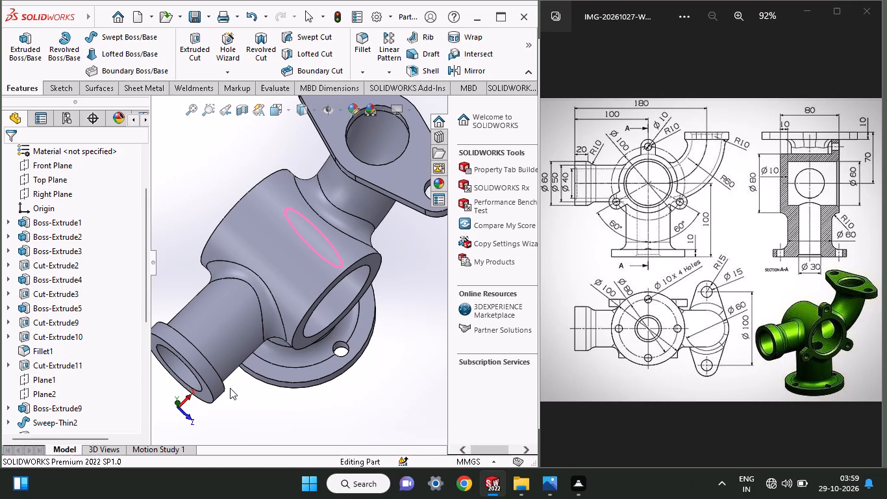
left_click(318, 372)
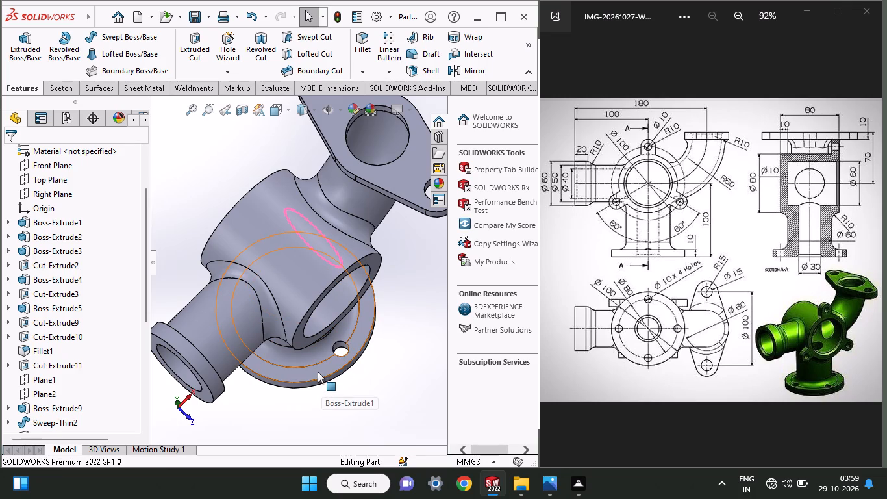
left_click(369, 333)
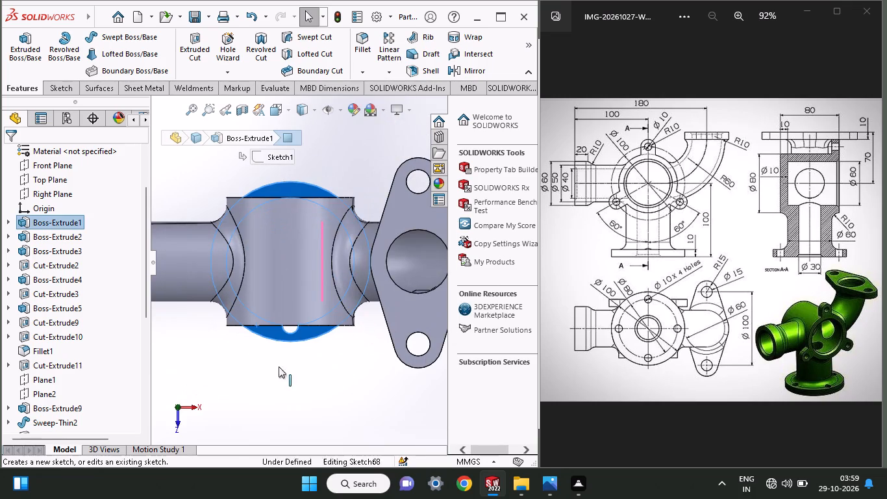
left_click(88, 71)
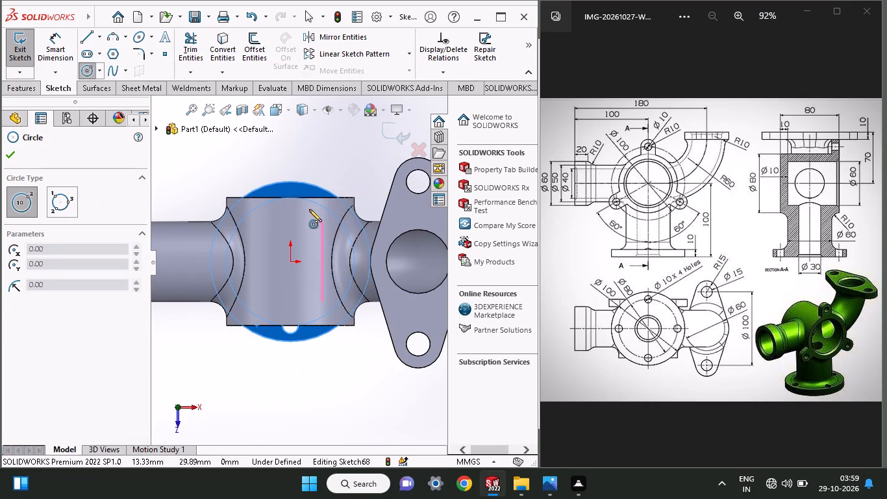
left_click(292, 198)
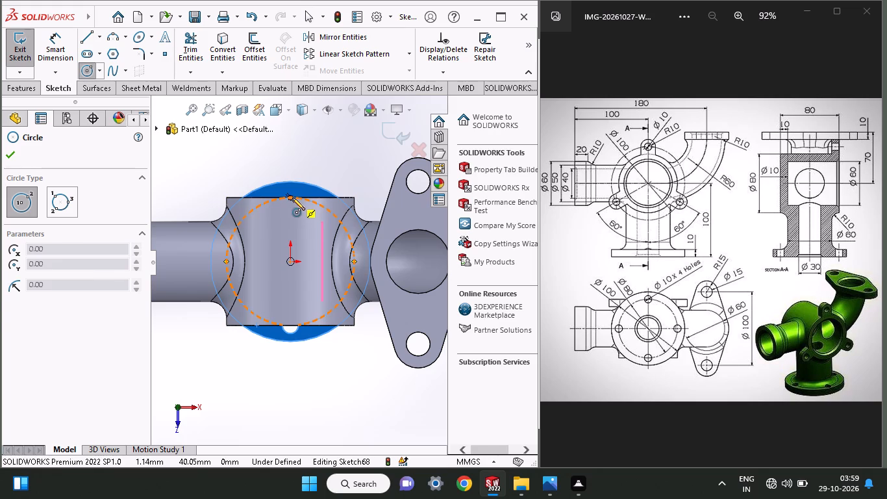
left_click(295, 202)
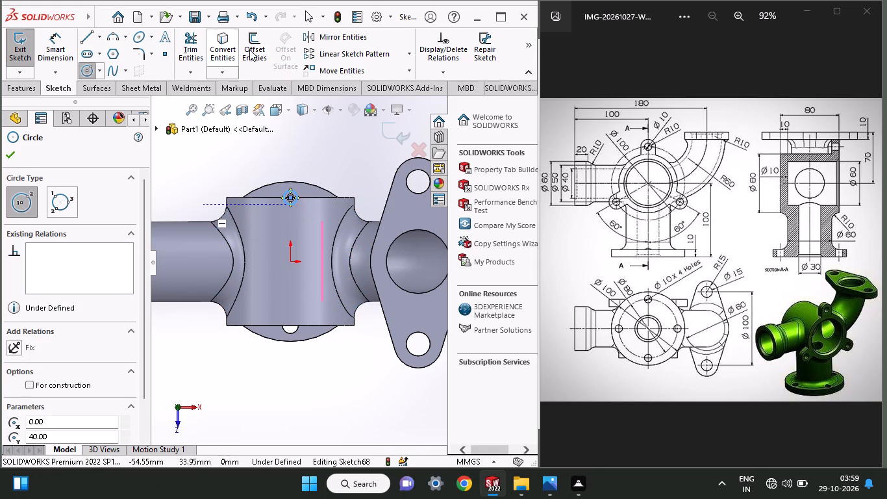
left_click(56, 55)
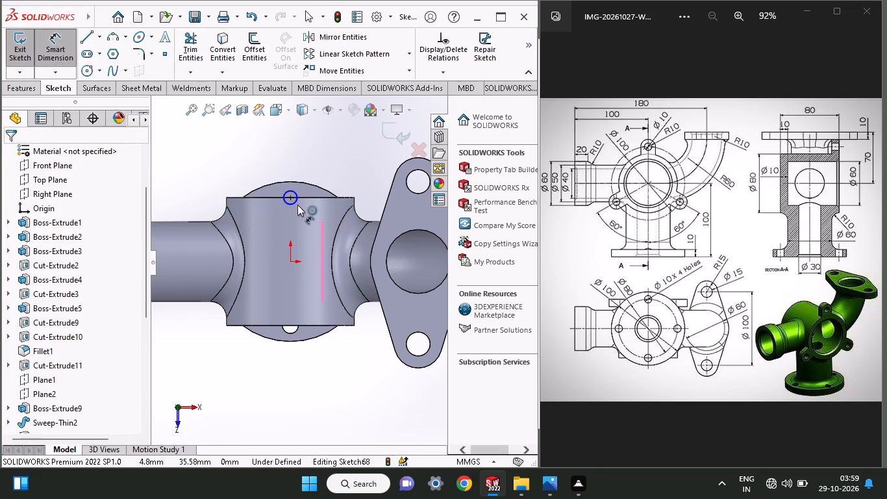
left_click(297, 205)
left_click(354, 159)
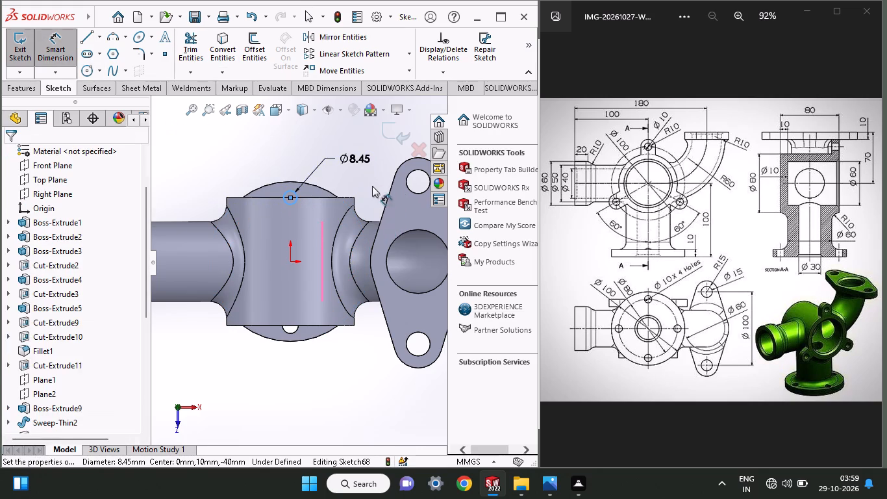
key("1")
key("0")
key("Return")
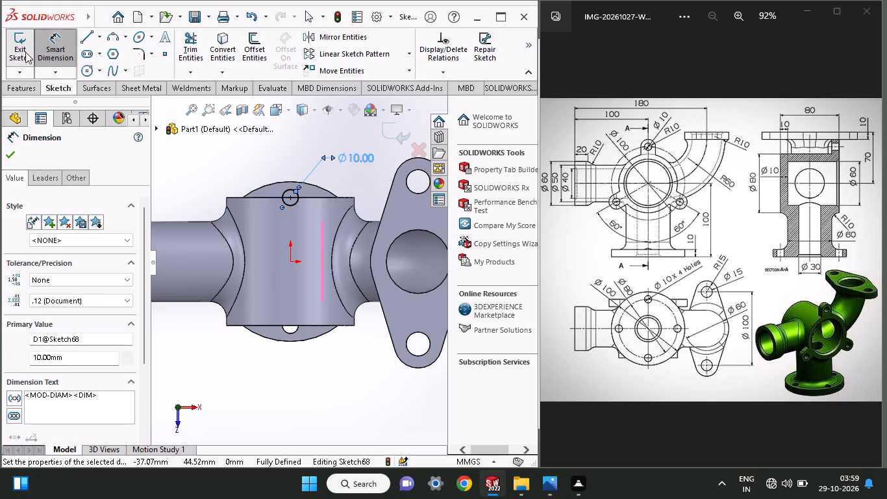
Cut-extrude the rear 10 mm circle through the base flange, blind 30 mm in both directions.
left_click(27, 86)
left_click(185, 63)
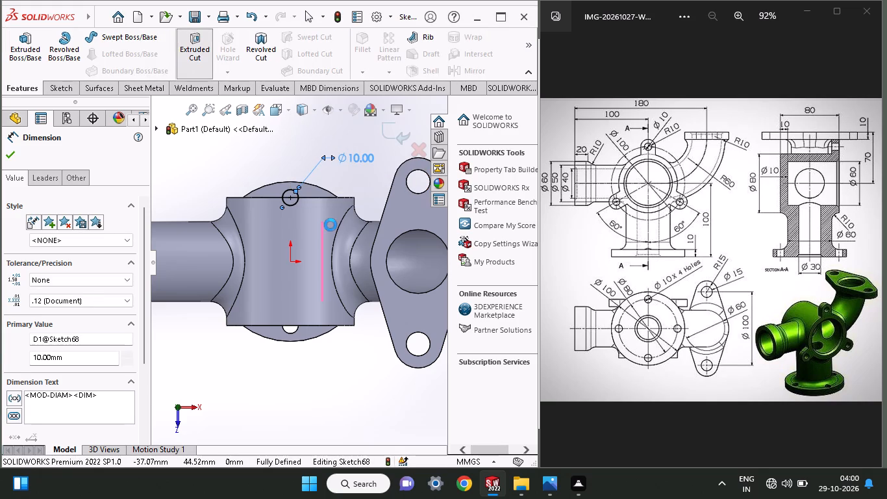
middle_click_drag(267, 159, 269, 159)
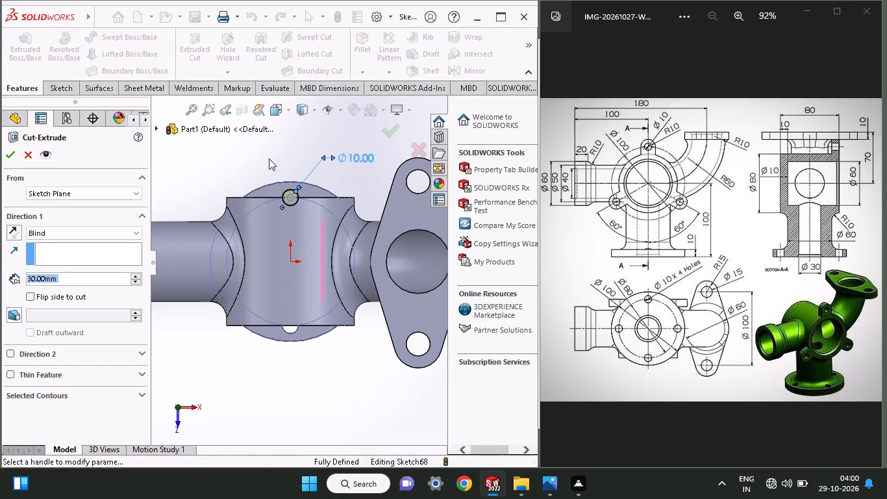
middle_click_drag(269, 159, 301, 173)
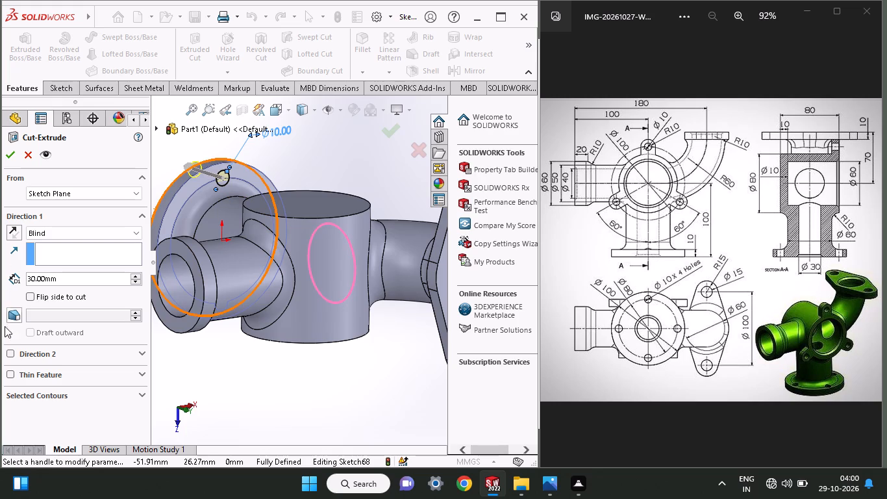
left_click(9, 352)
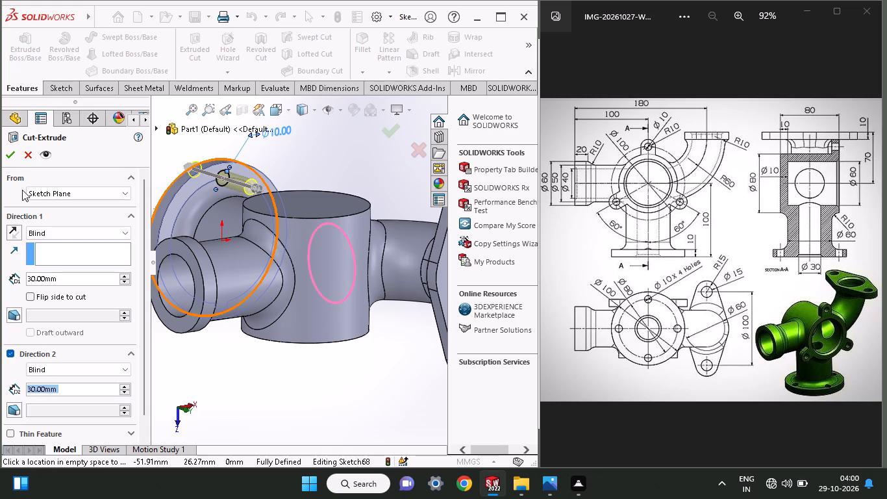
left_click(13, 159)
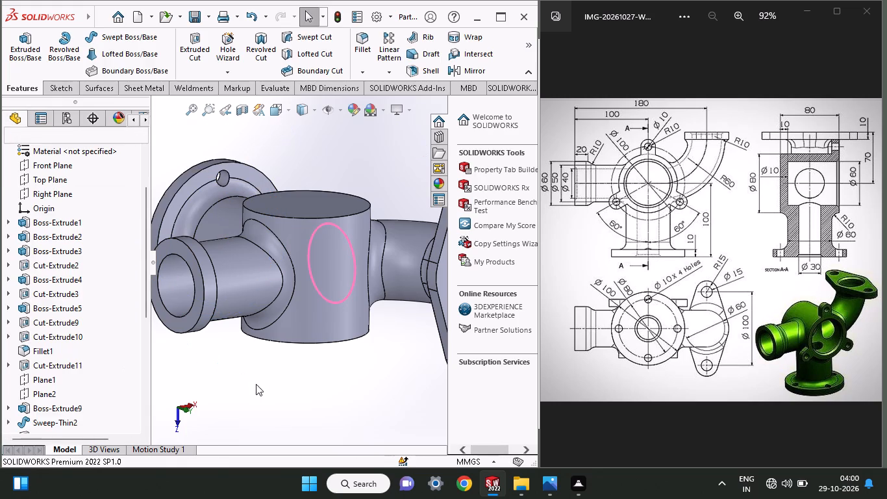
Sketch a 10 mm diameter circle on the base flange's upper face, about 40 mm from the origin towards the horizontal pipe.
middle_click_drag(256, 384, 221, 359)
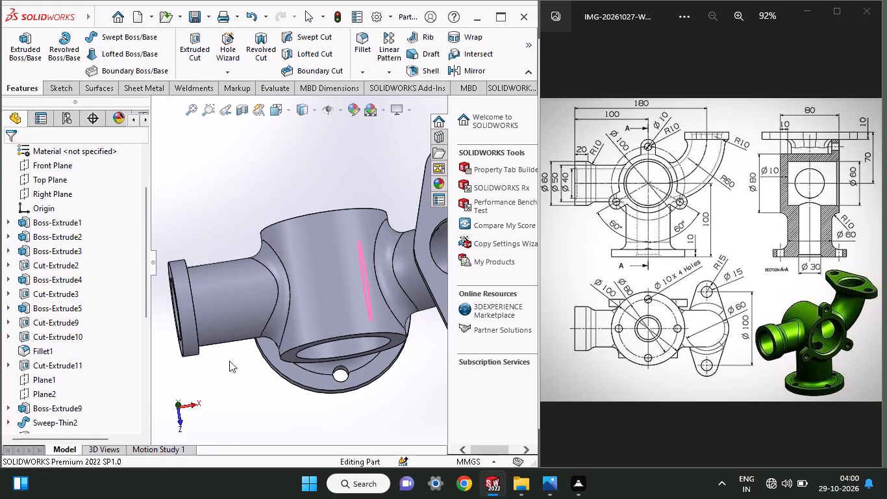
left_click(269, 348)
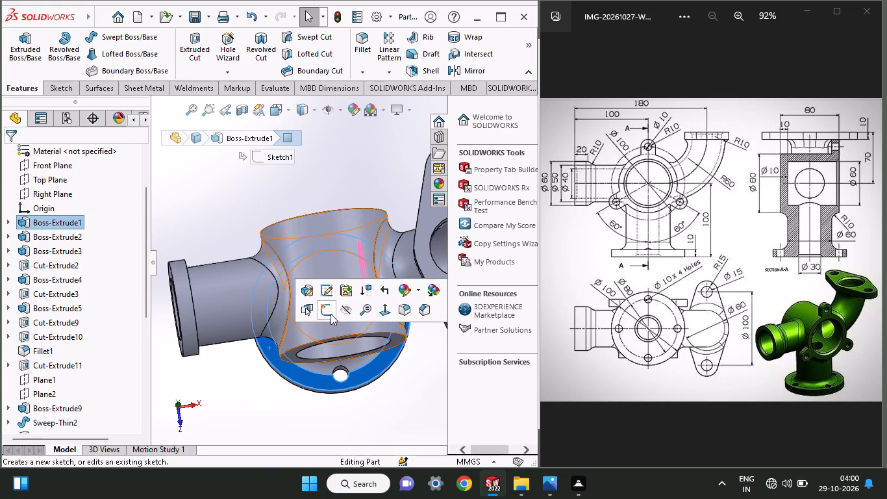
left_click(330, 313)
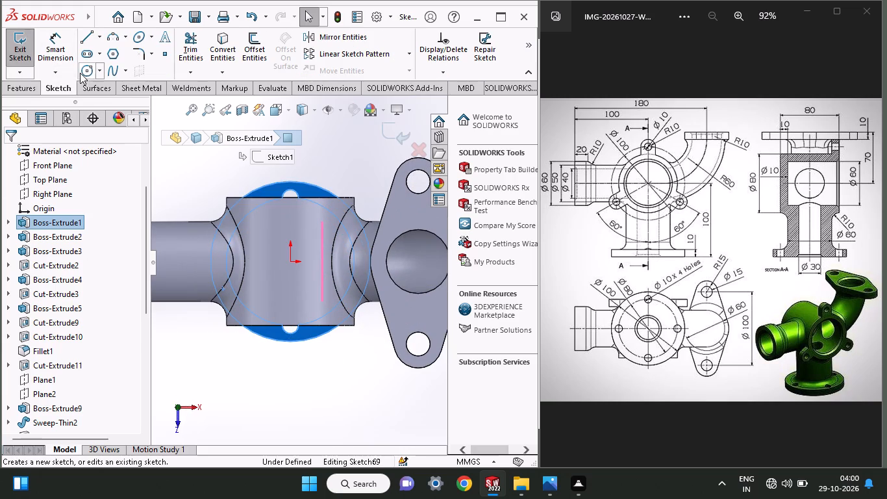
left_click(83, 71)
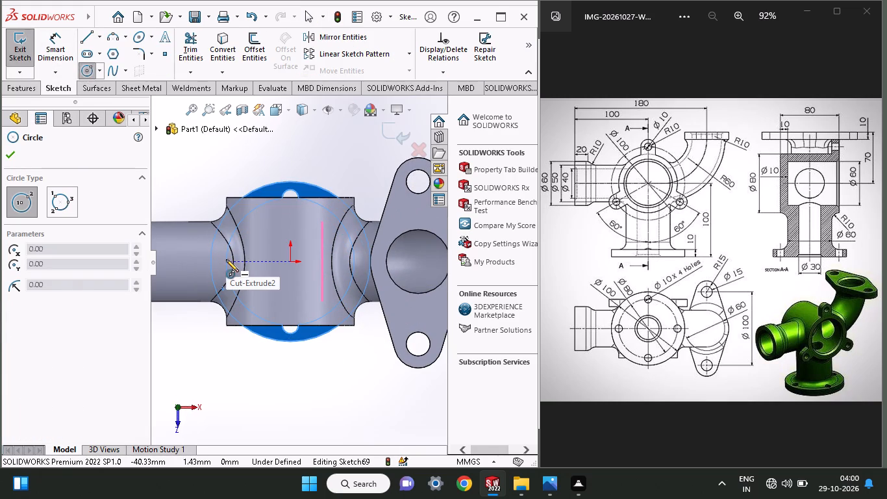
left_click(226, 259)
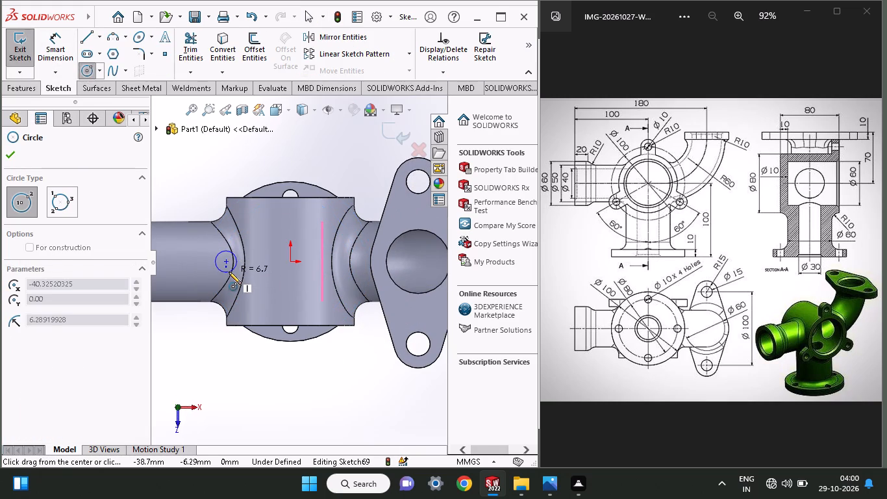
left_click(229, 272)
left_click(10, 158)
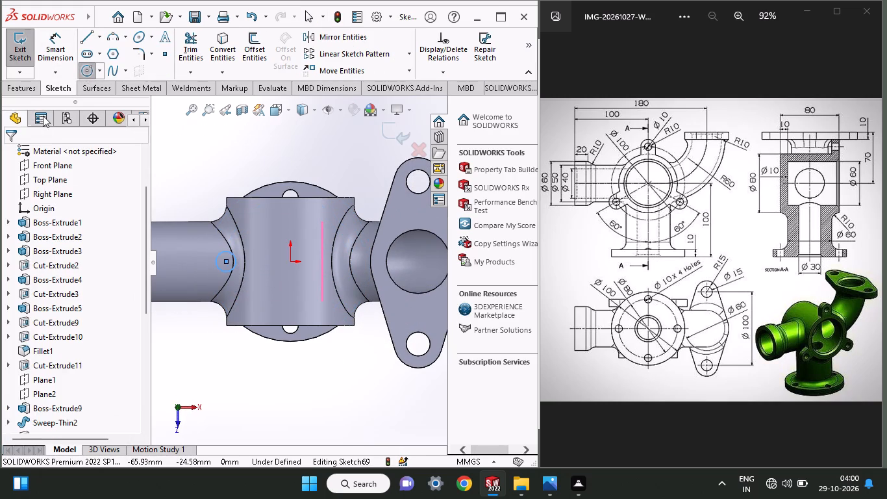
left_click(53, 61)
left_click(218, 268)
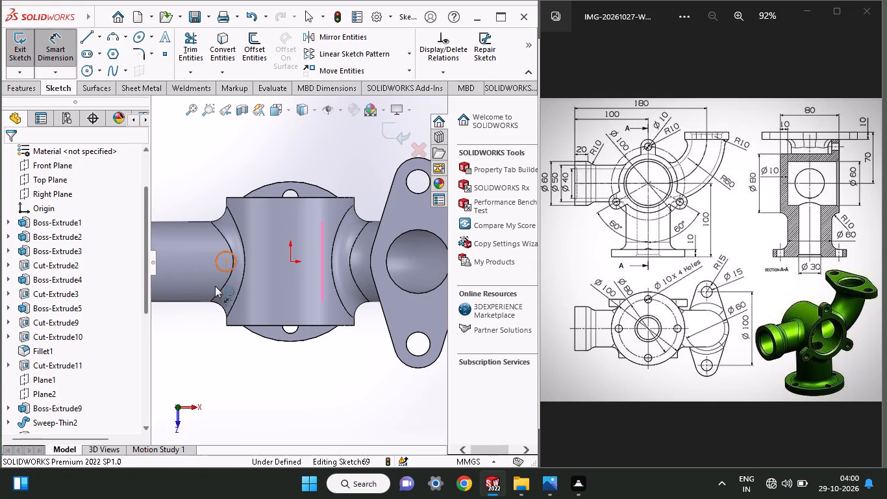
left_click(222, 335)
type("10")
key("Return")
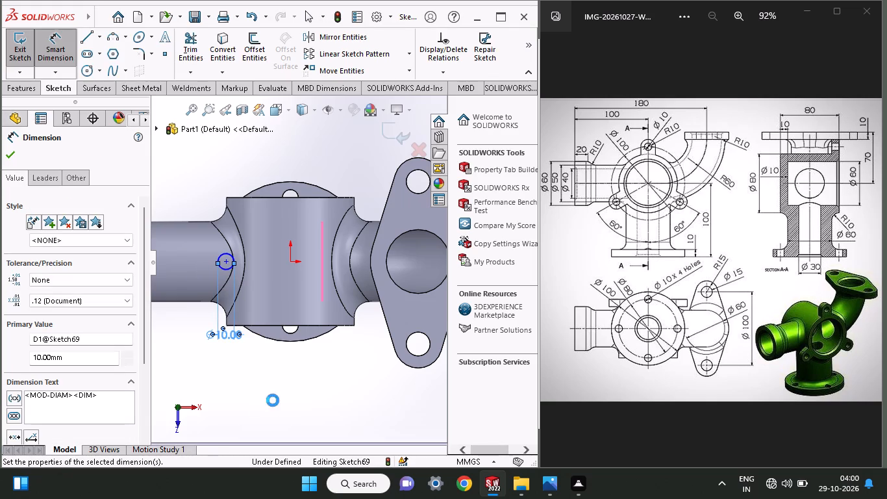
Cut-extrude the 10 mm circle on the horizontal pipe's side through the base flange, blind 30 mm in both directions.
left_click(19, 82)
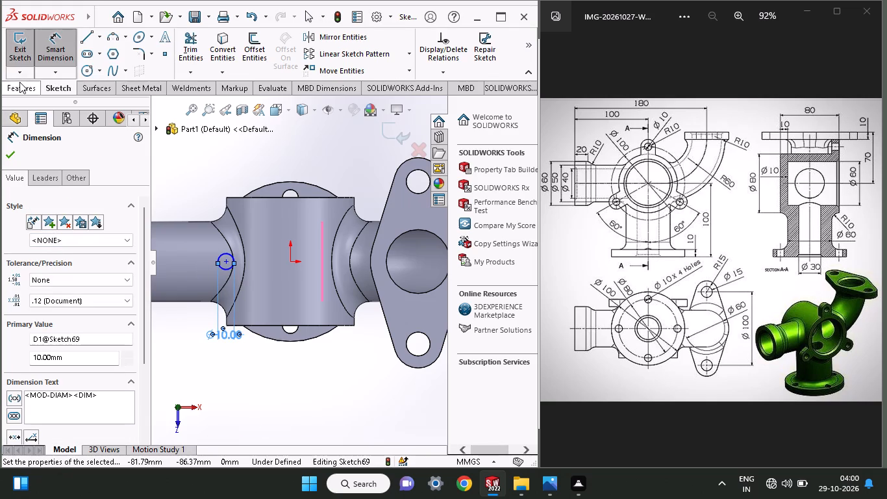
left_click(193, 39)
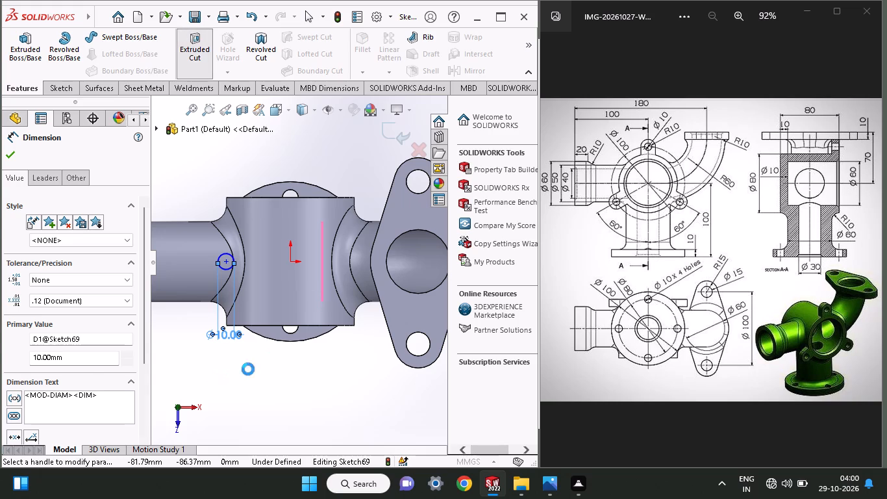
middle_click_drag(249, 368, 249, 290)
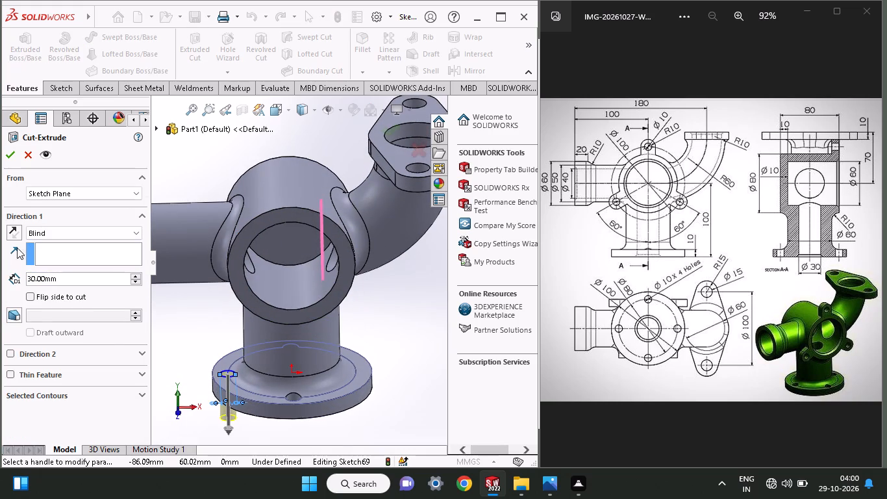
left_click(6, 353)
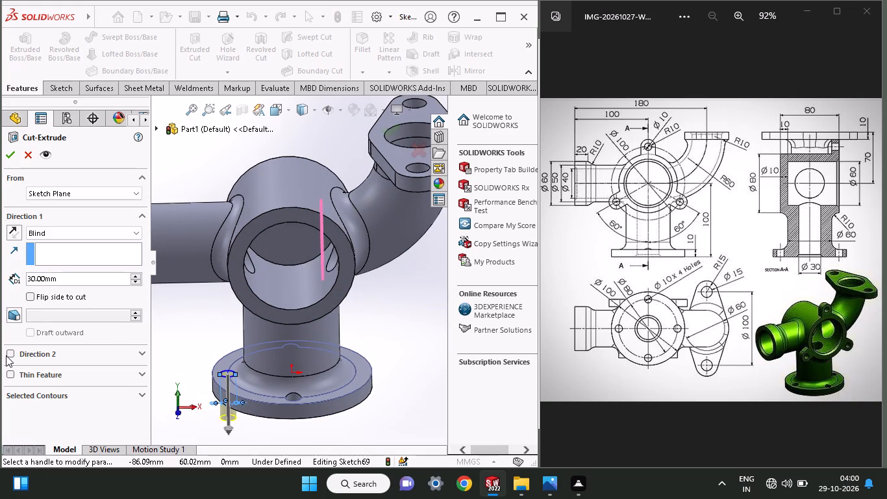
left_click(6, 355)
left_click(14, 351)
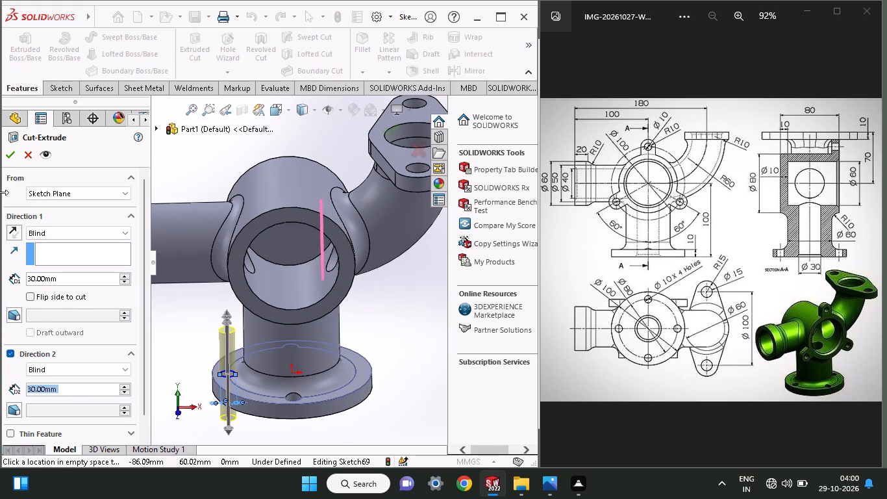
left_click(5, 155)
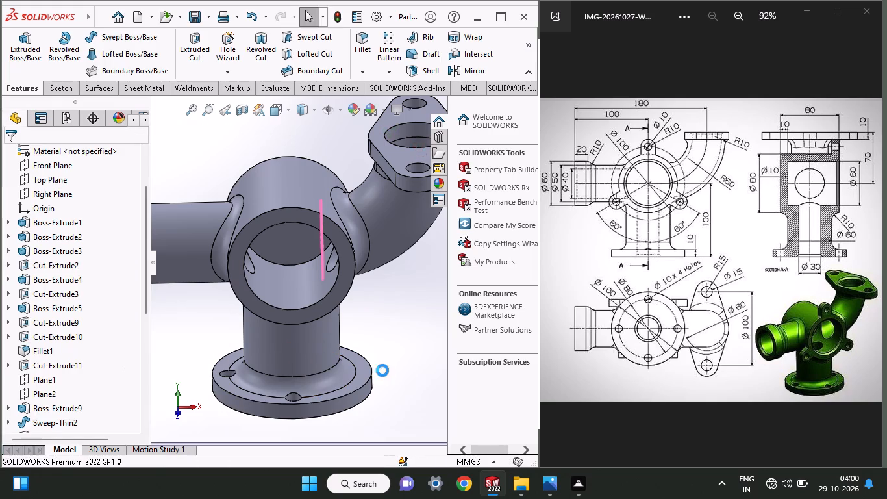
Sketch a 10 mm diameter circle on the base flange's upper face, about 39 mm from the origin towards the curved elbow pipe.
middle_click_drag(382, 370, 382, 389)
left_click(364, 347)
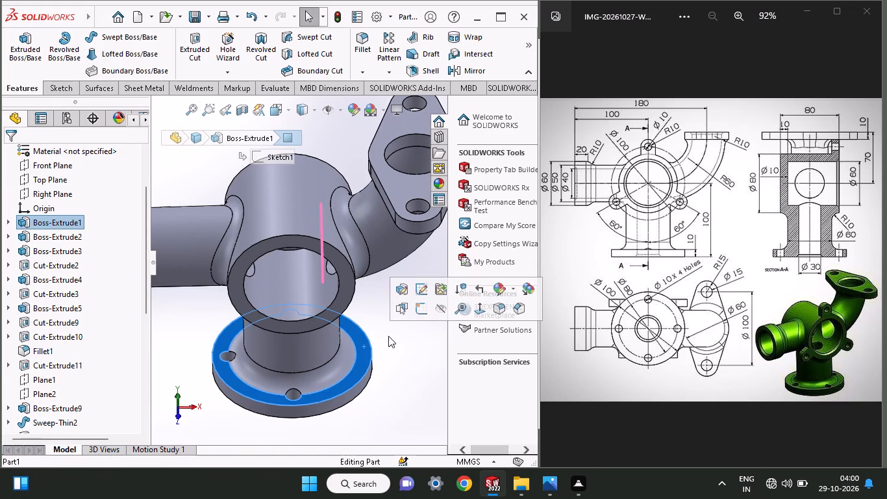
left_click(419, 308)
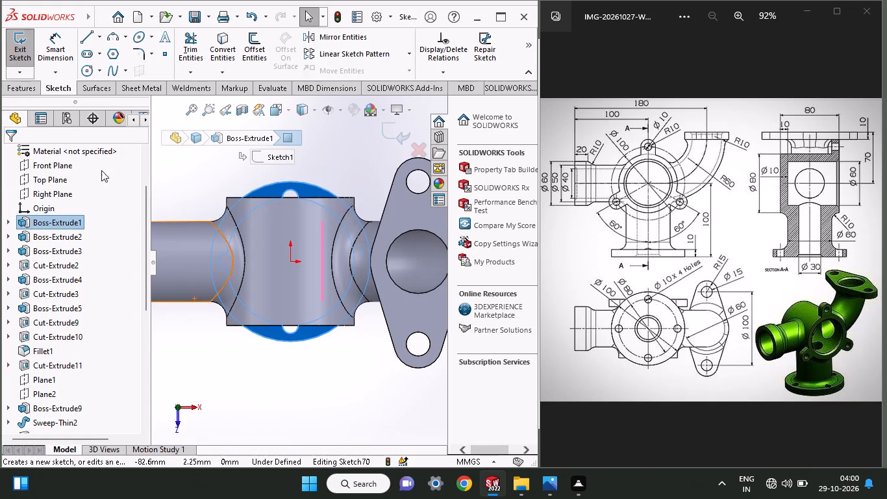
left_click(88, 66)
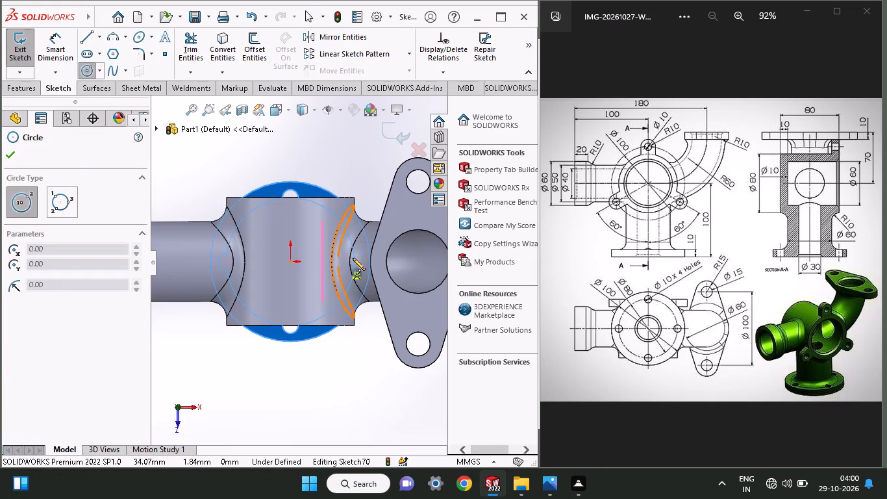
left_click(353, 259)
left_click(359, 277)
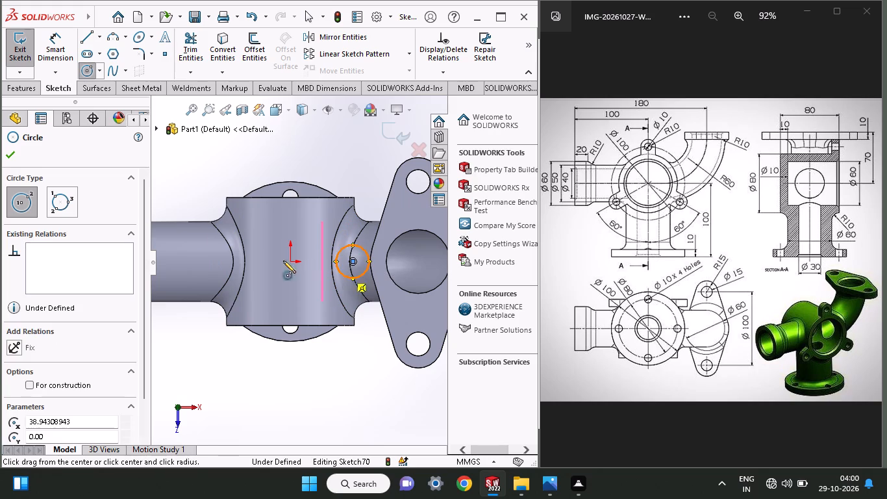
left_click(55, 47)
left_click(354, 277)
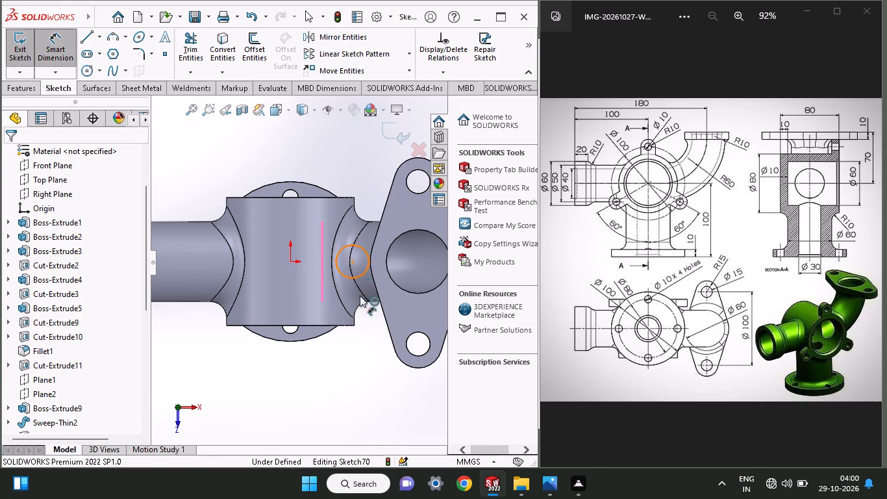
left_click(373, 344)
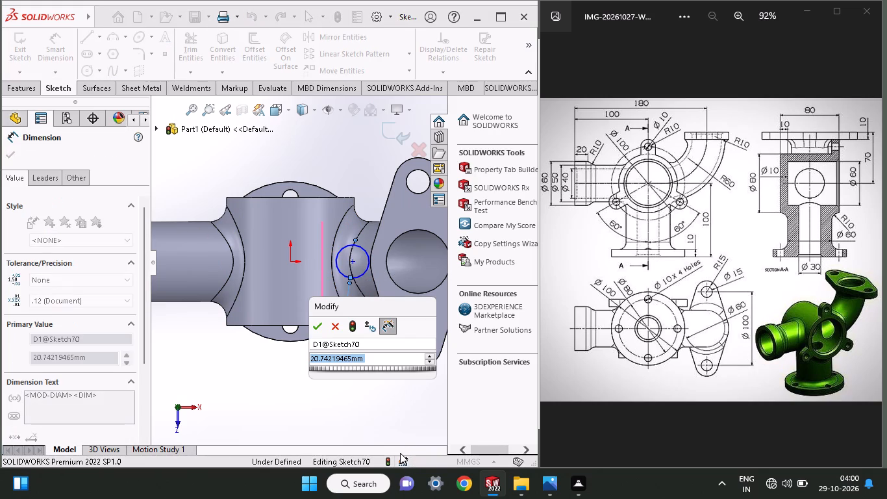
key("1")
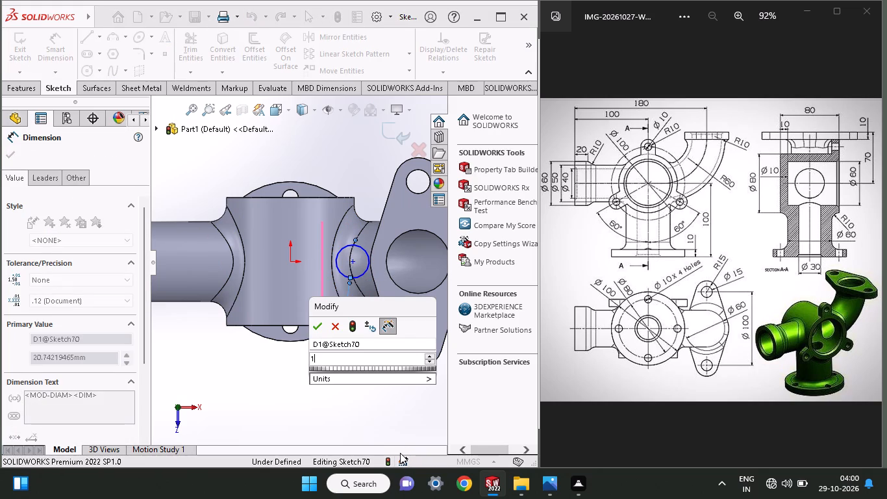
key("0")
key("Return")
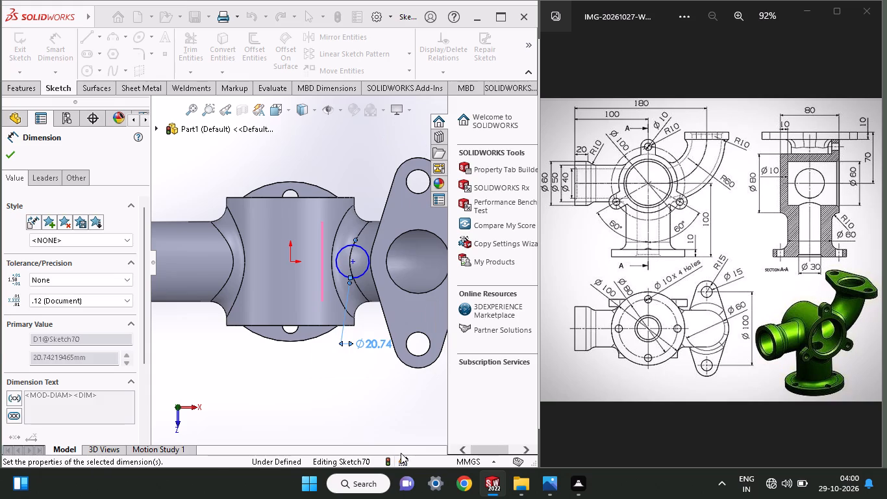
Cut-extrude the 10 mm circle on the elbow's side through the base flange, blind 46 mm in Direction 1 and 30 mm in Direction 2.
middle_click_drag(352, 376, 356, 309)
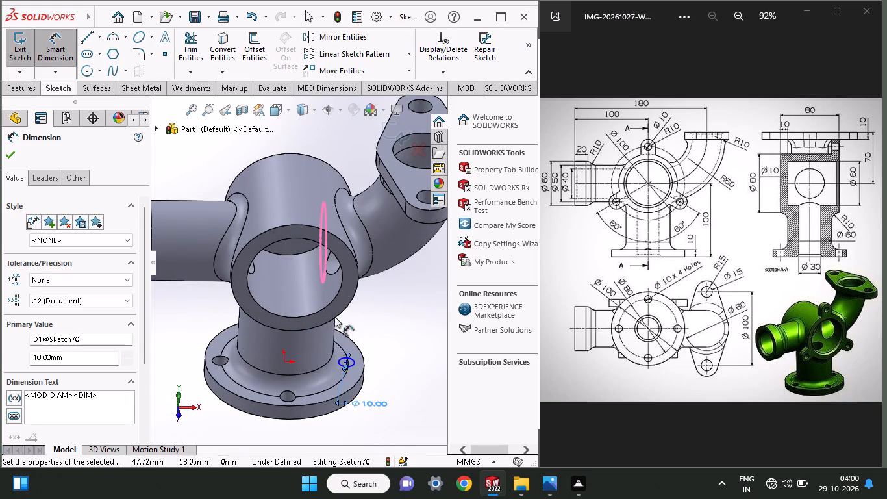
left_click(23, 85)
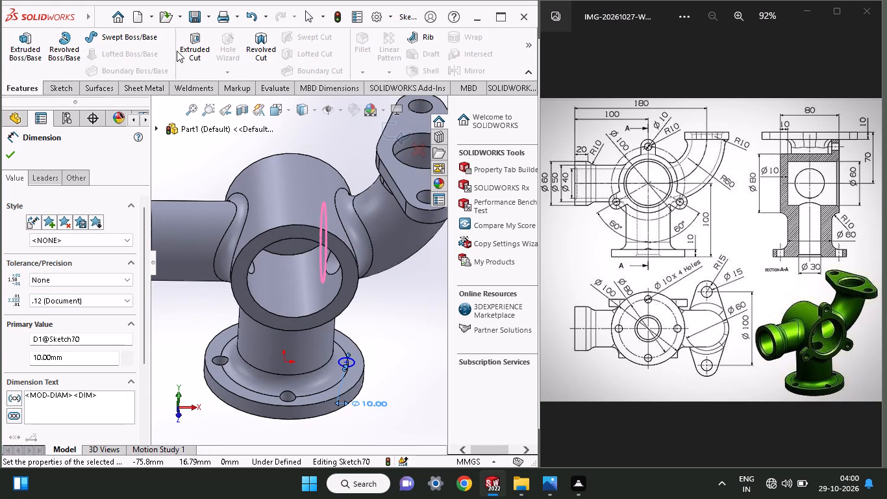
left_click(184, 52)
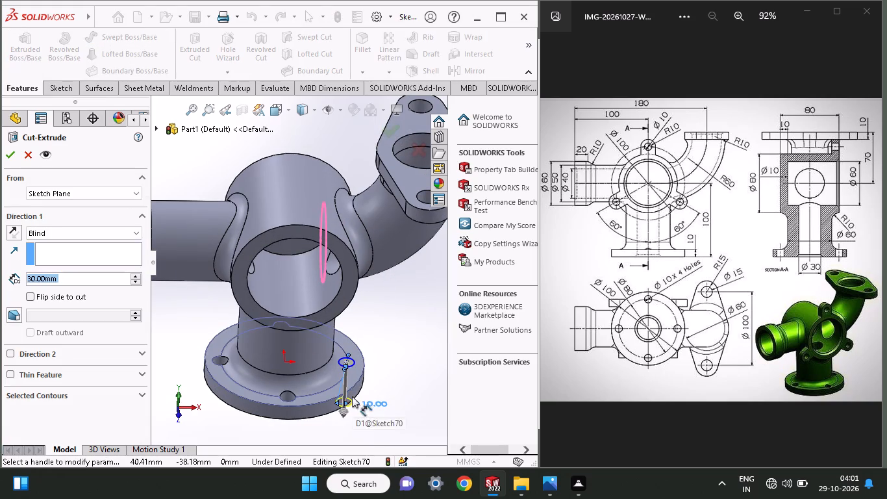
left_click(8, 354)
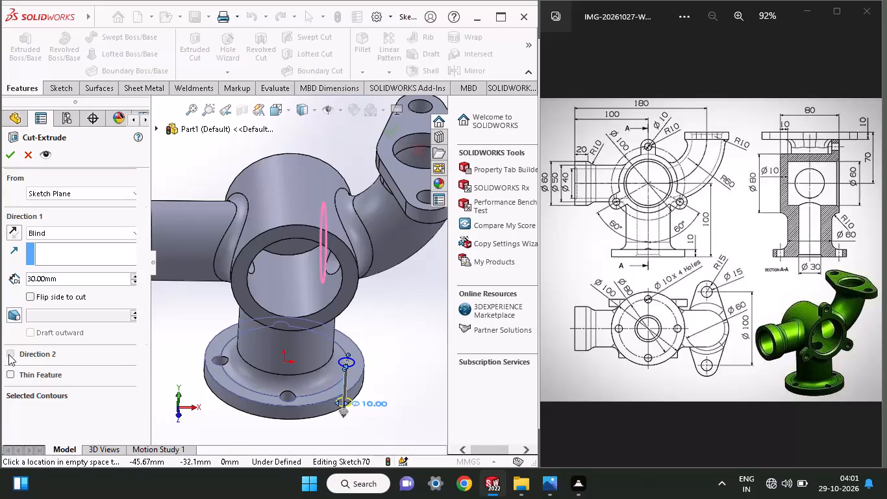
left_click_drag(347, 413, 345, 423)
middle_click_drag(380, 356, 366, 329)
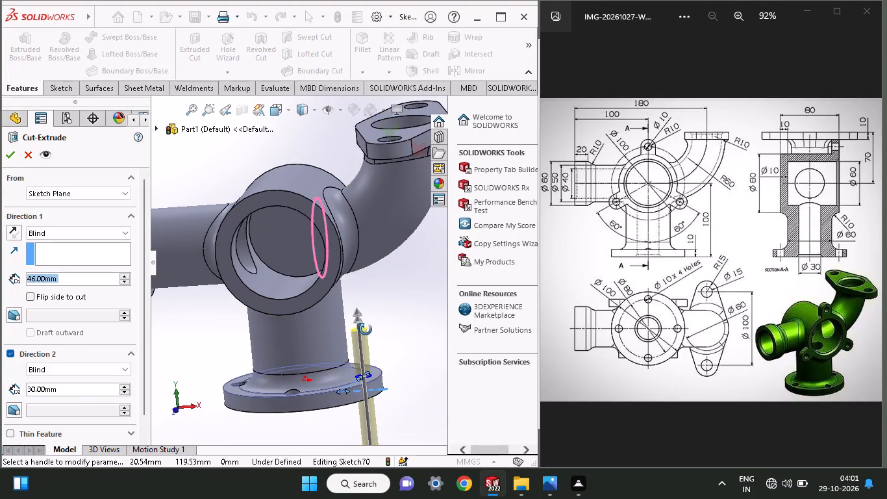
middle_click_drag(366, 329, 365, 359)
left_click(7, 160)
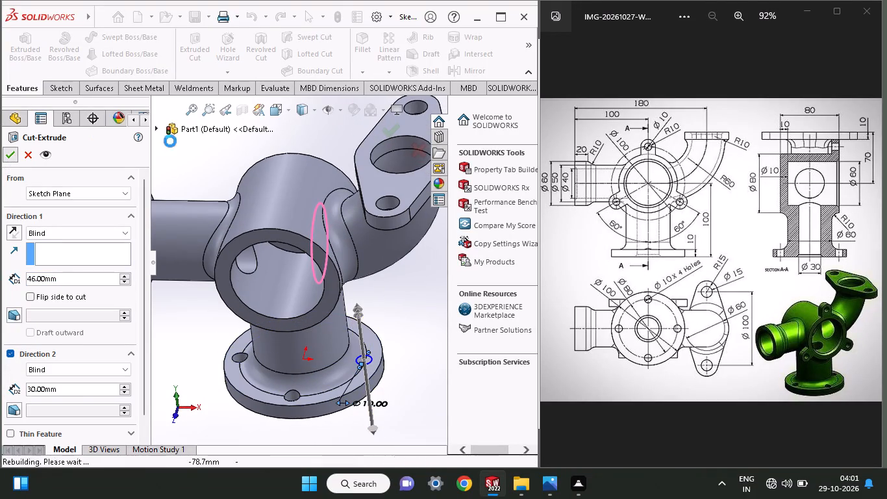
Examine the fitting from all sides, checking the base flange's bolt holes, the pipes and the main bore against the reference drawing.
middle_click_drag(394, 322, 412, 378)
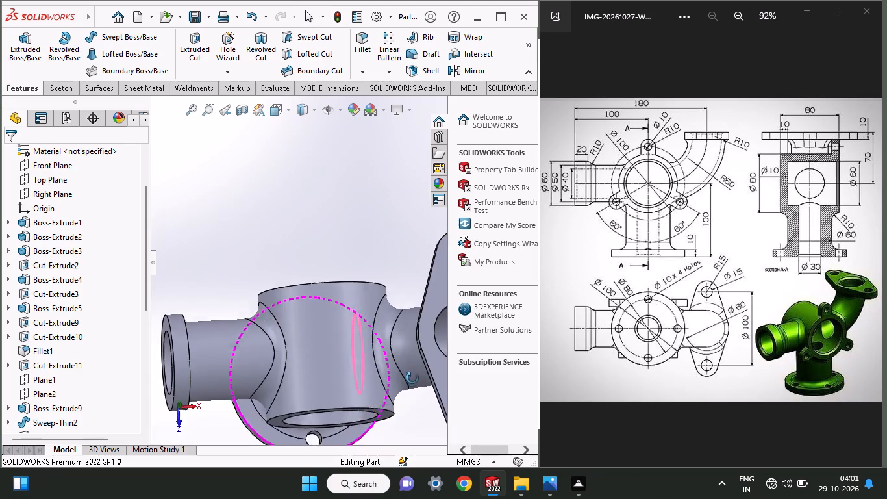
middle_click_drag(412, 378, 397, 292)
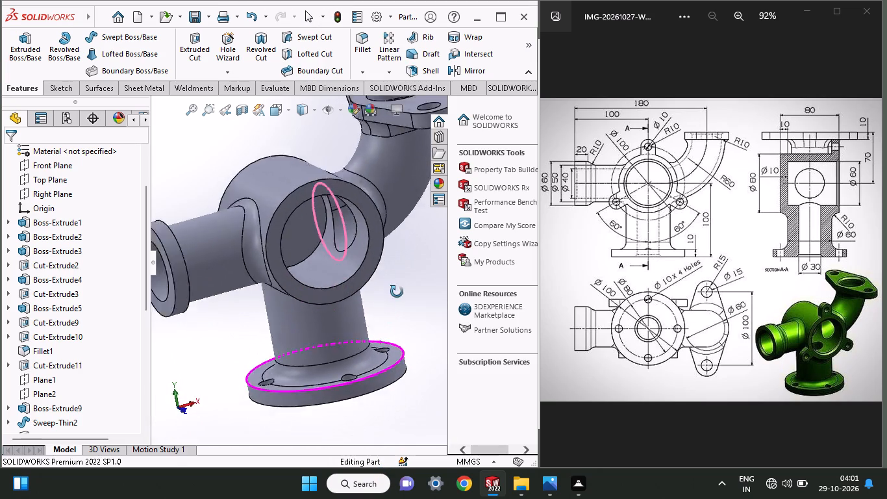
middle_click_drag(397, 292, 365, 351)
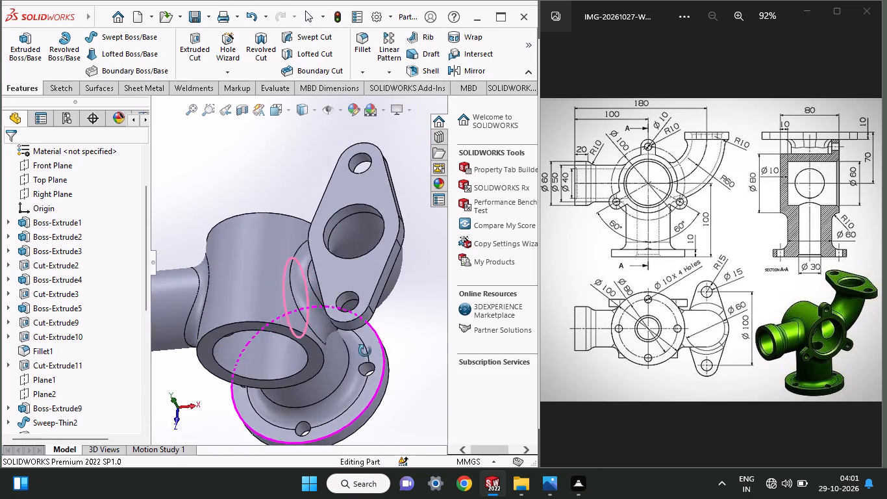
middle_click_drag(365, 351, 391, 311)
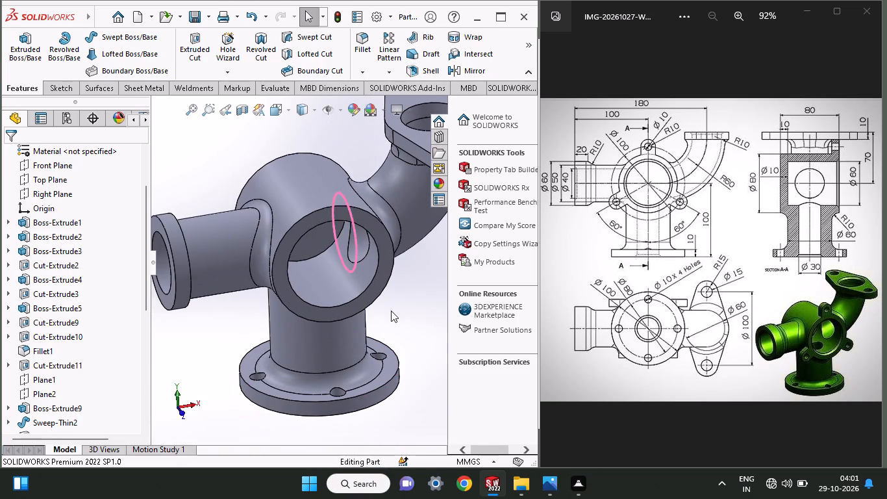
middle_click_drag(391, 311, 379, 326)
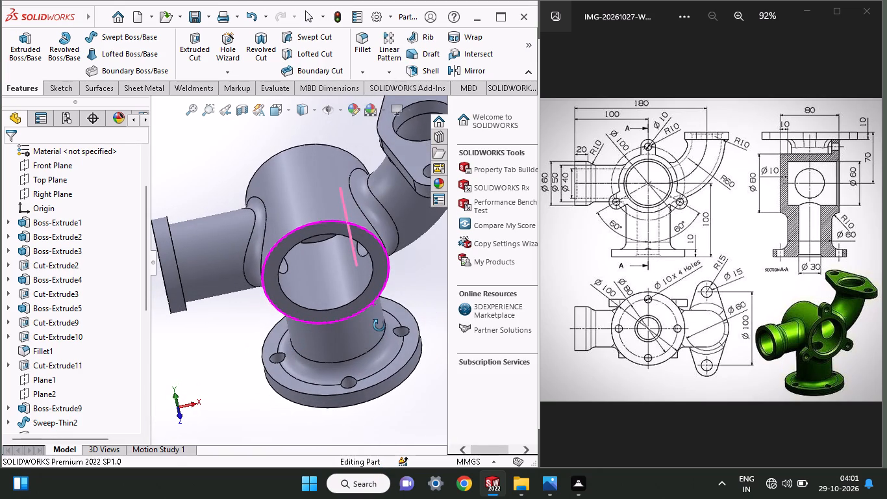
middle_click_drag(379, 326, 417, 275)
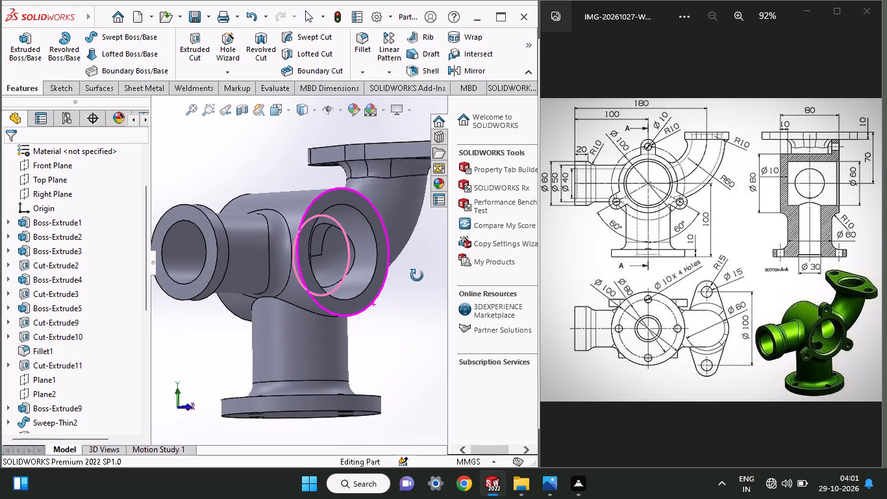
middle_click_drag(417, 275, 395, 425)
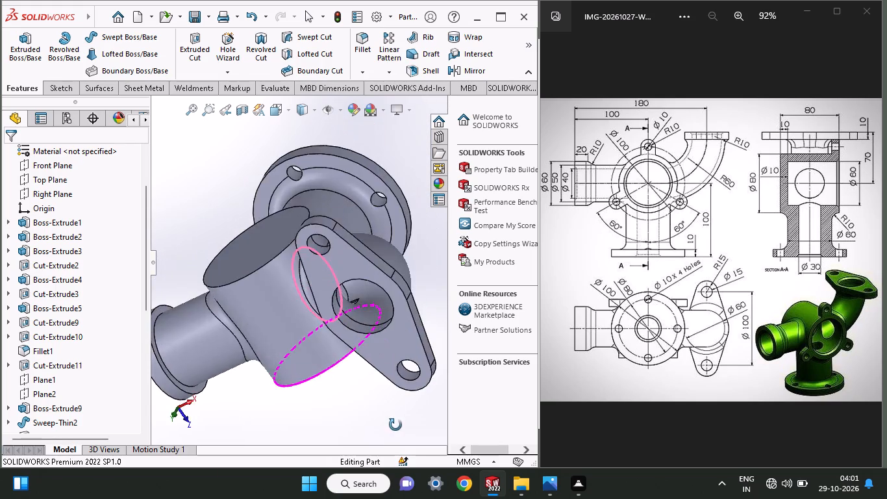
middle_click_drag(395, 425, 399, 285)
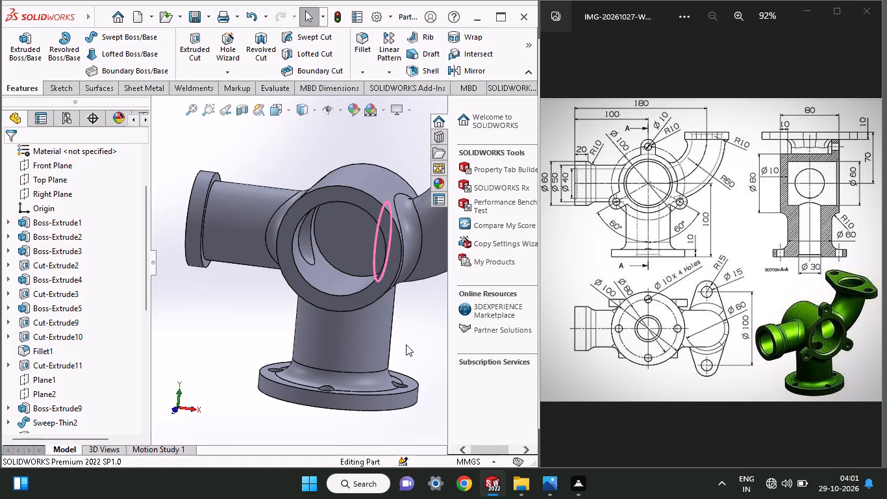
middle_click_drag(398, 359, 406, 433)
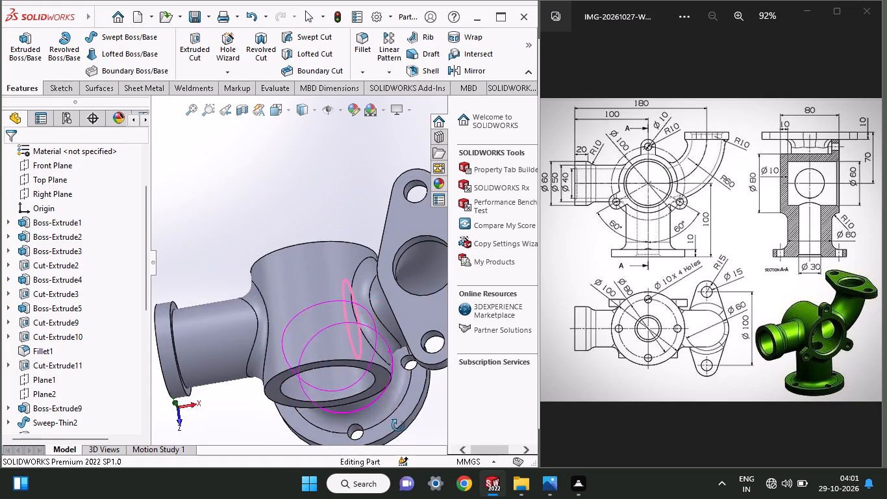
middle_click_drag(379, 384, 68, 364)
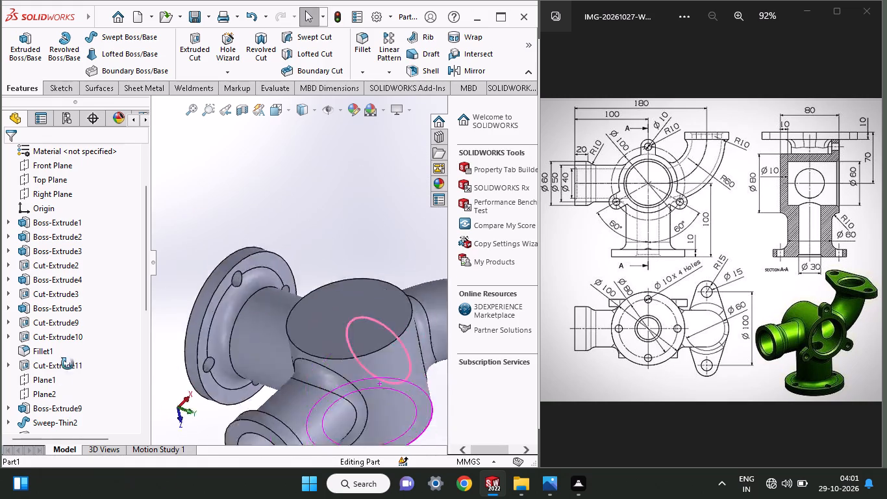
middle_click_drag(68, 364, 160, 364)
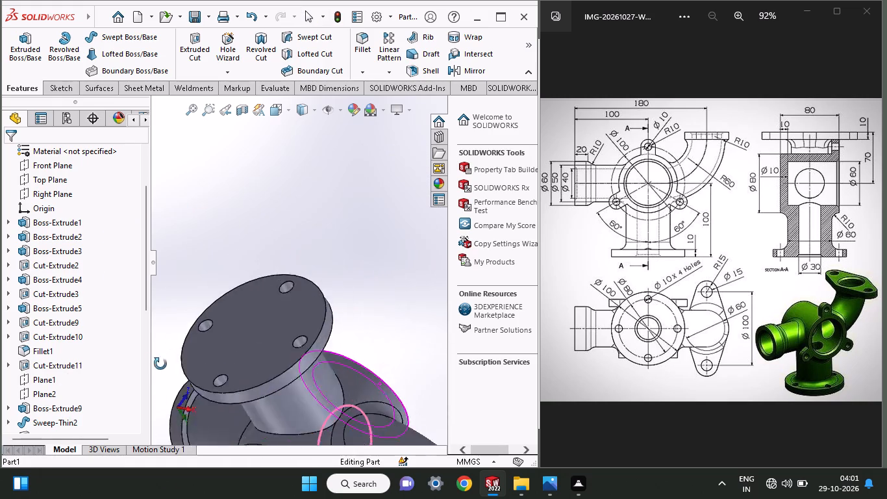
middle_click_drag(160, 364, 235, 195)
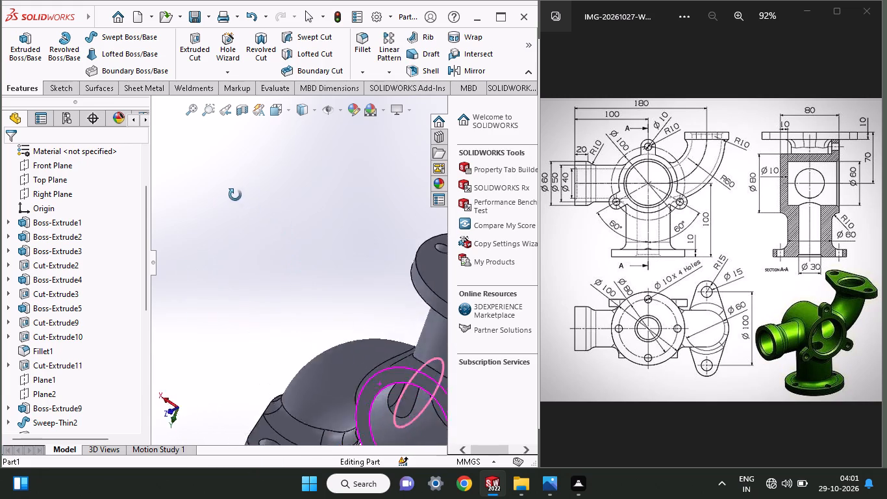
middle_click_drag(235, 195, 374, 393)
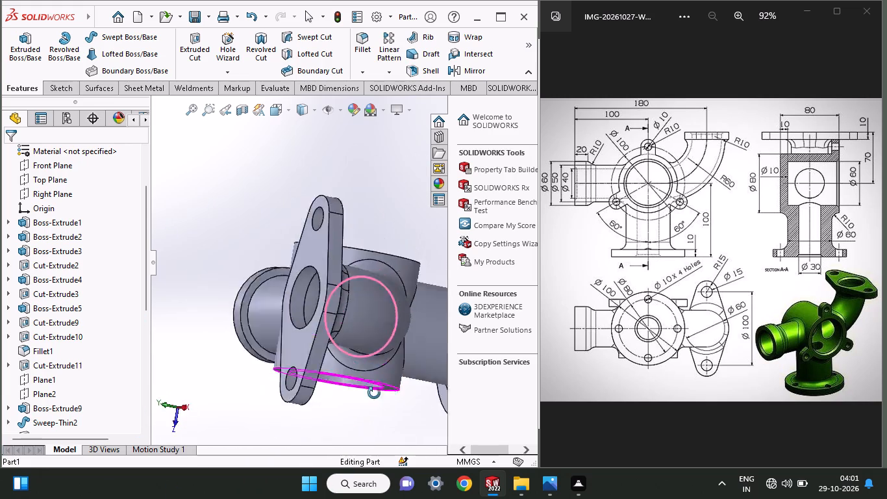
middle_click_drag(374, 393, 454, 363)
middle_click_drag(377, 428, 426, 498)
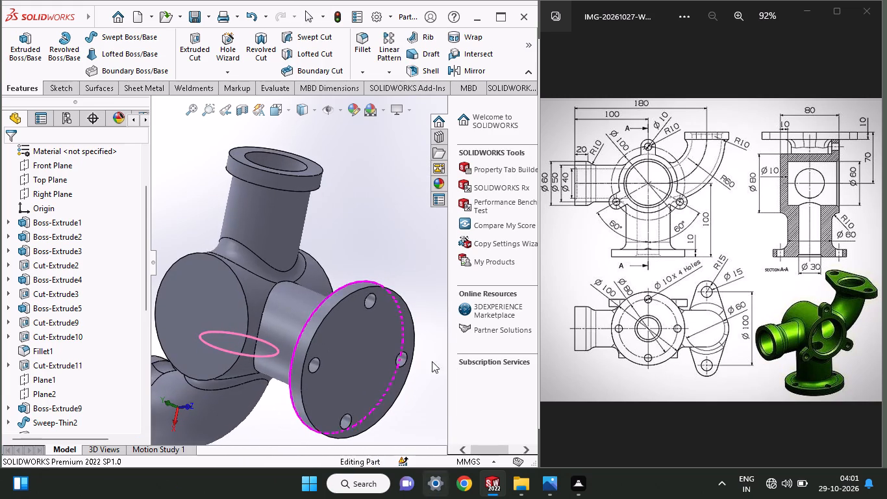
middle_click_drag(381, 231, 315, 437)
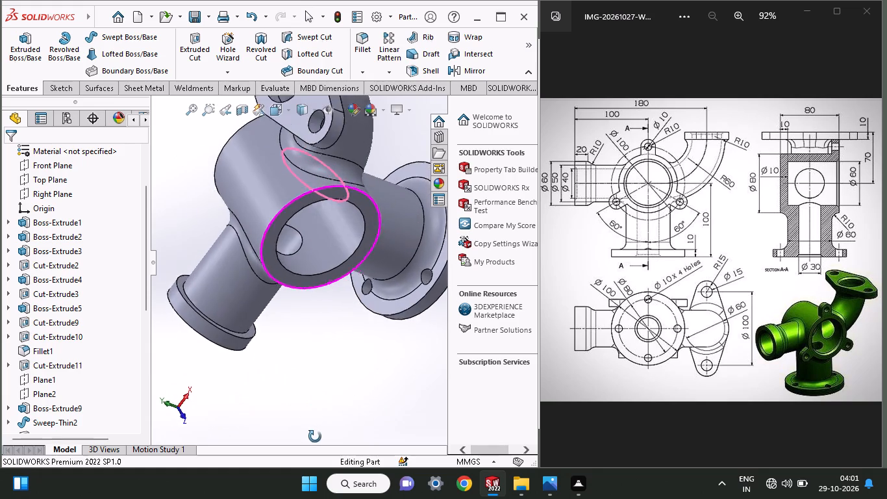
middle_click_drag(315, 437, 332, 437)
middle_click_drag(390, 327, 436, 259)
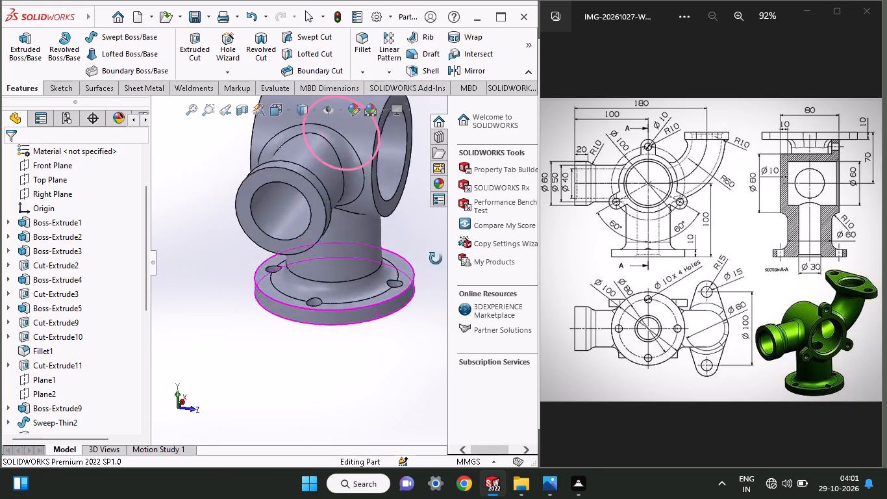
middle_click_drag(436, 259, 312, 415)
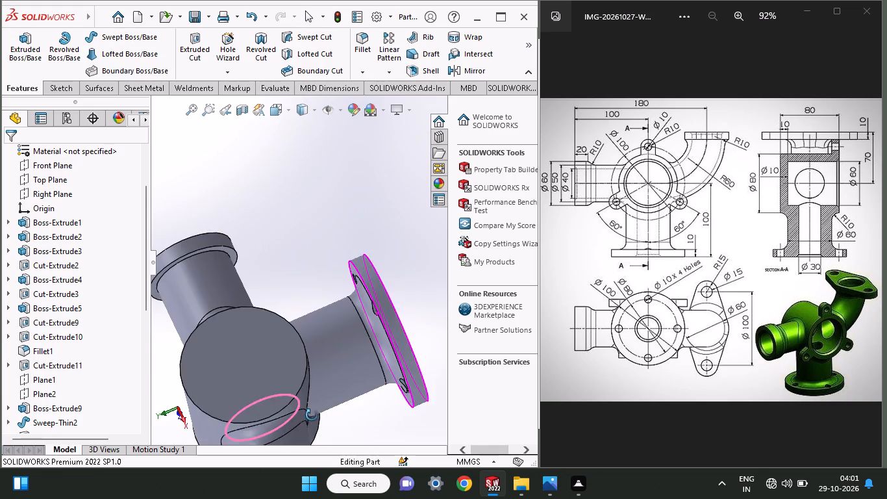
middle_click_drag(312, 415, 351, 185)
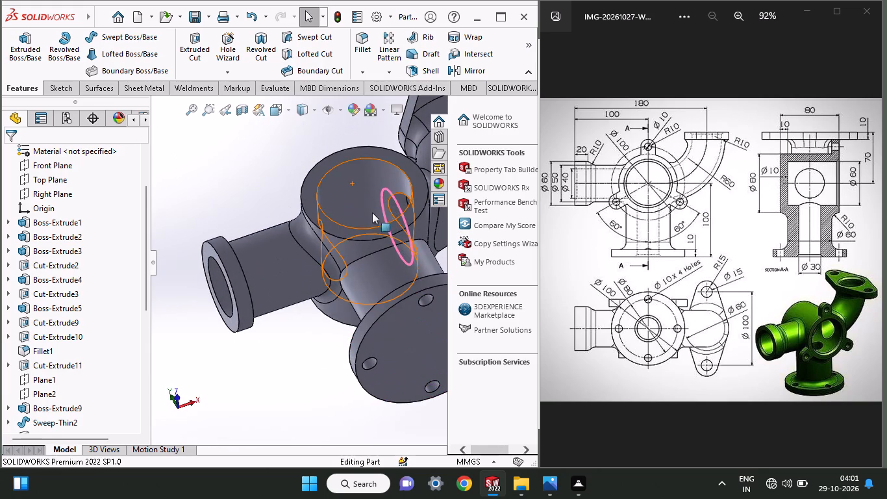
middle_click_drag(373, 214, 367, 380)
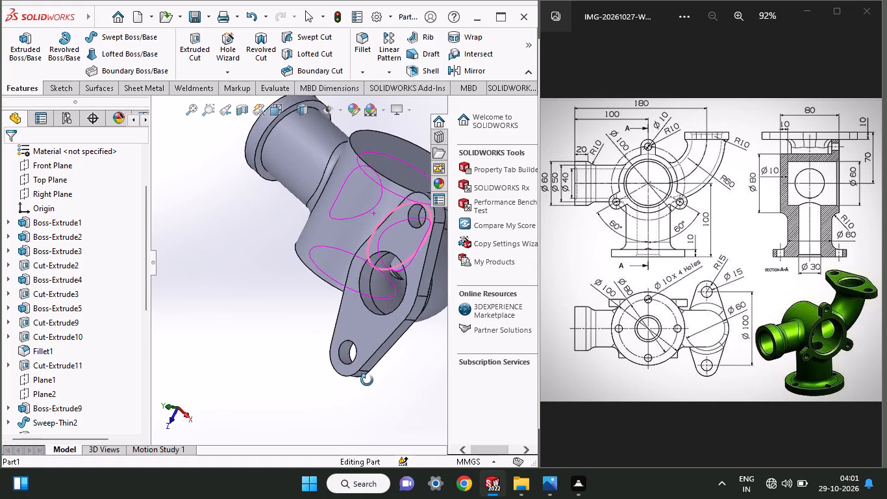
middle_click_drag(367, 380, 407, 372)
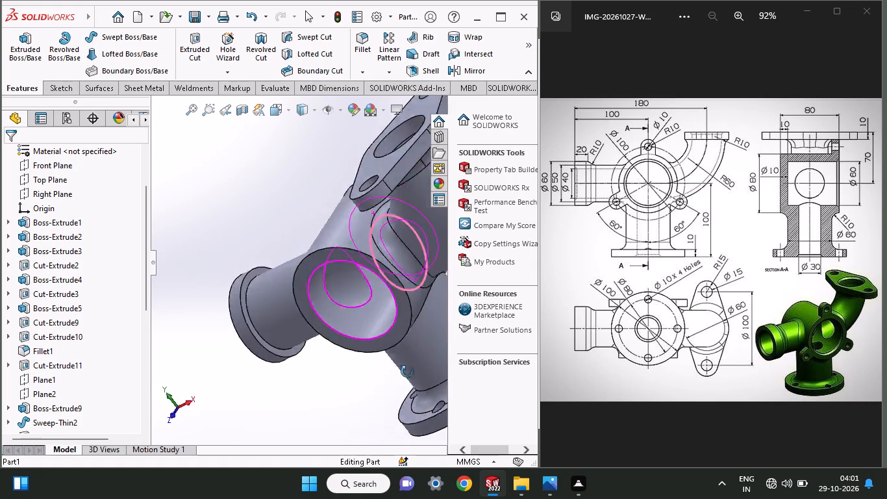
middle_click_drag(407, 372, 459, 391)
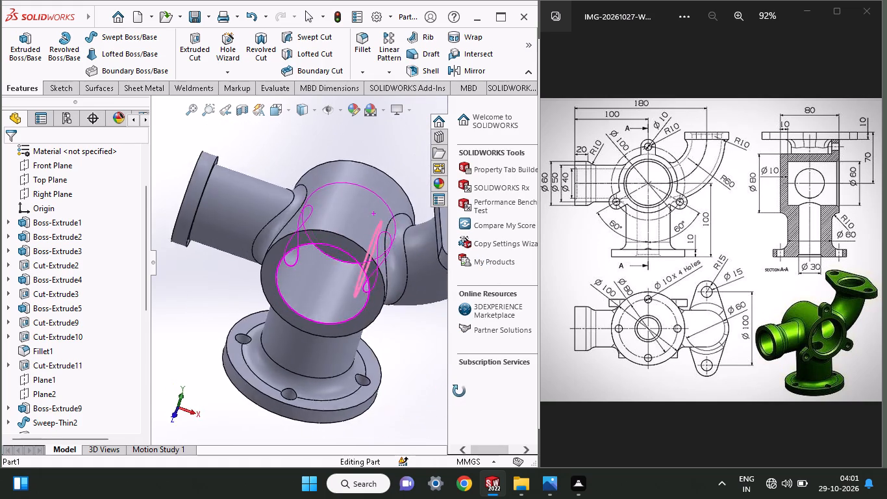
Open a sketch on the main cylinder's ring-shaped front end face.
middle_click_drag(459, 391, 362, 376)
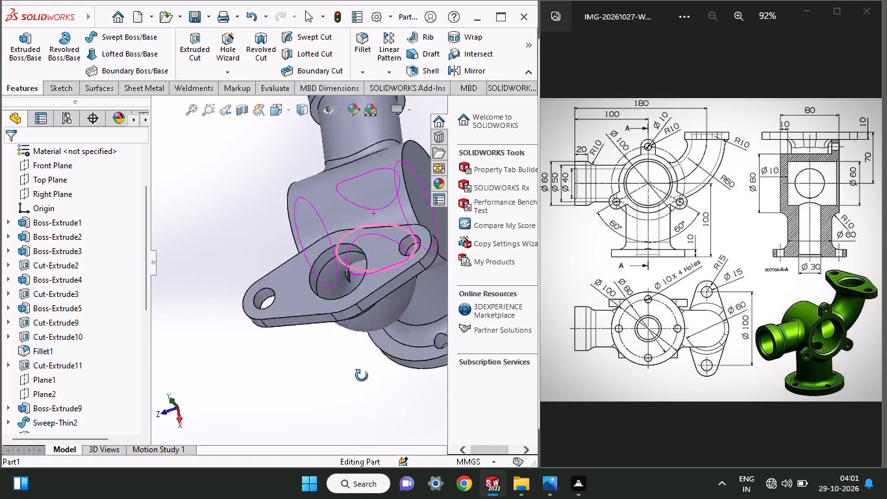
middle_click_drag(362, 376, 425, 315)
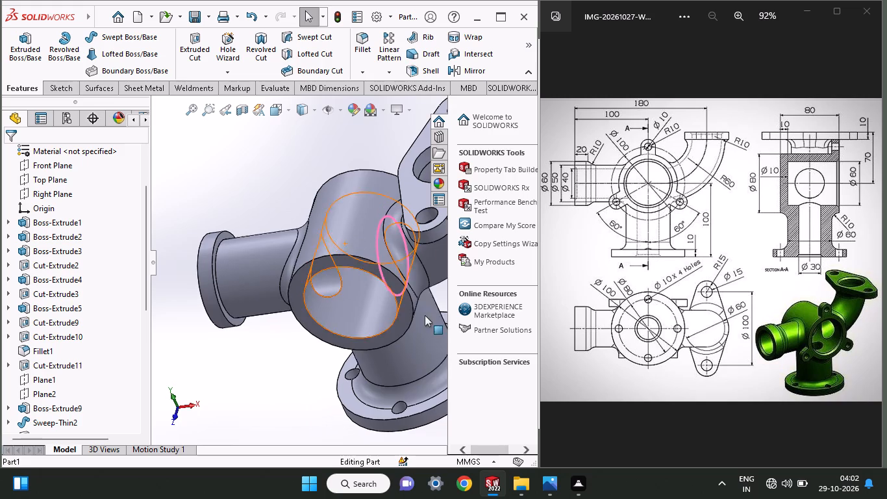
left_click(404, 314)
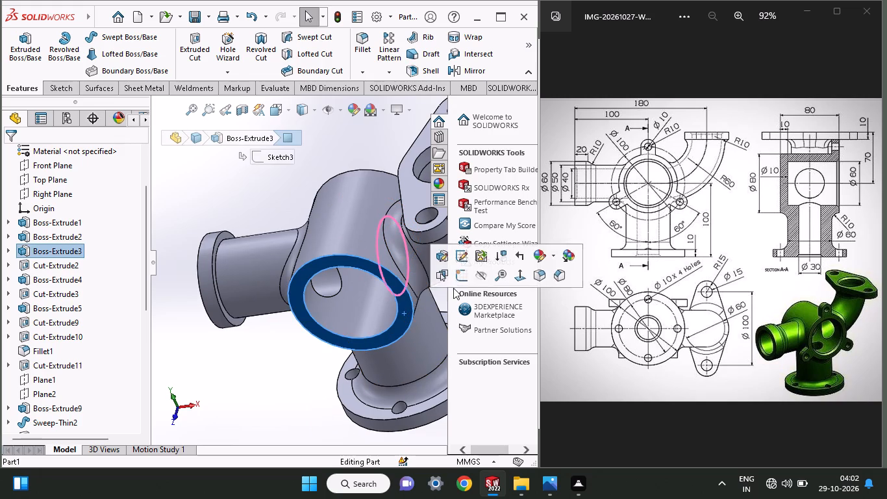
left_click(468, 277)
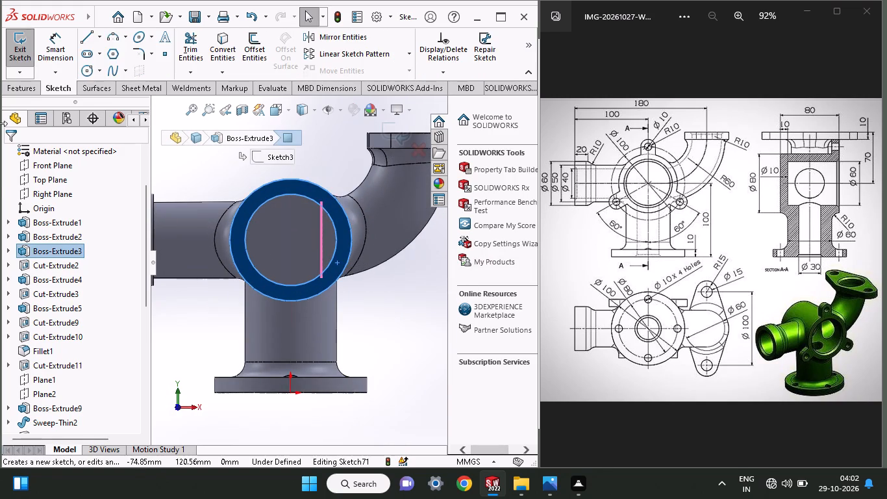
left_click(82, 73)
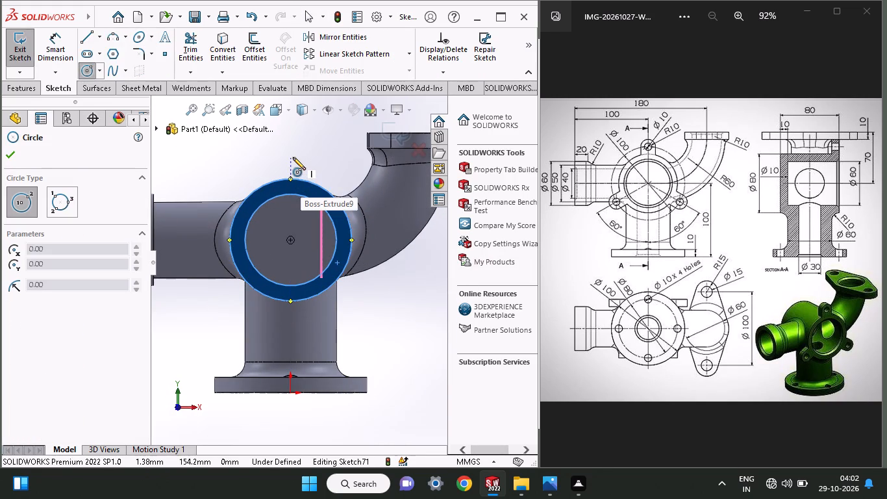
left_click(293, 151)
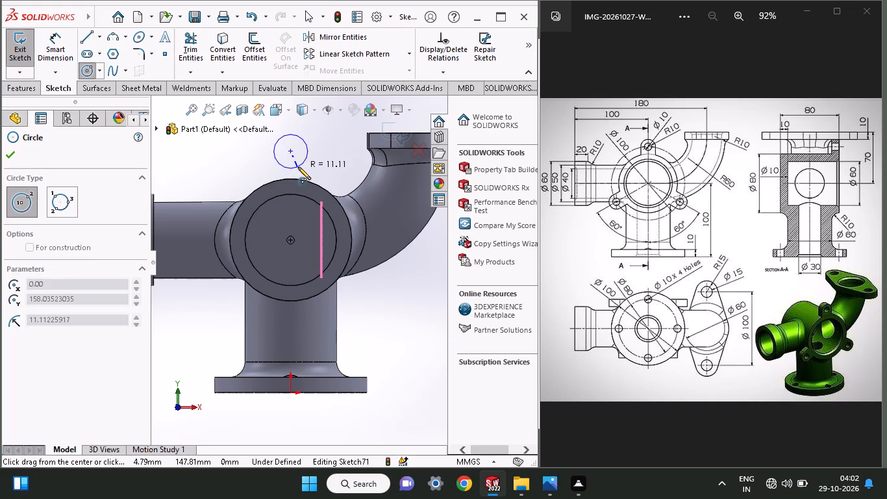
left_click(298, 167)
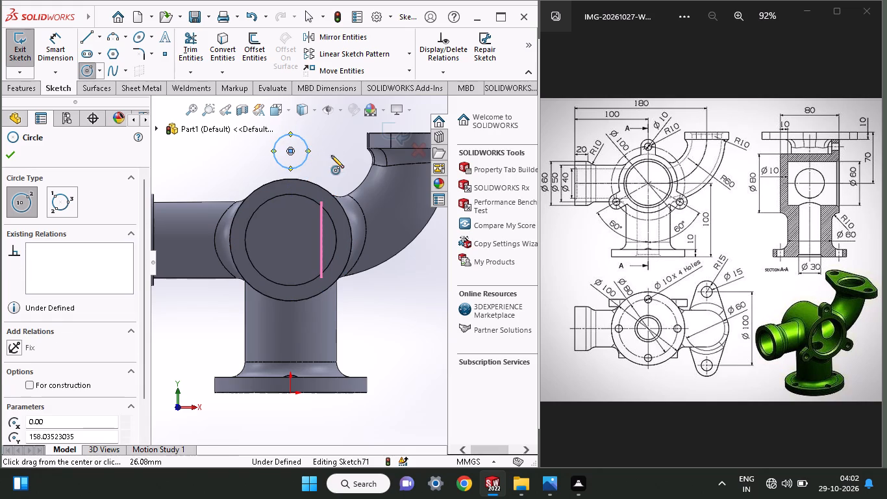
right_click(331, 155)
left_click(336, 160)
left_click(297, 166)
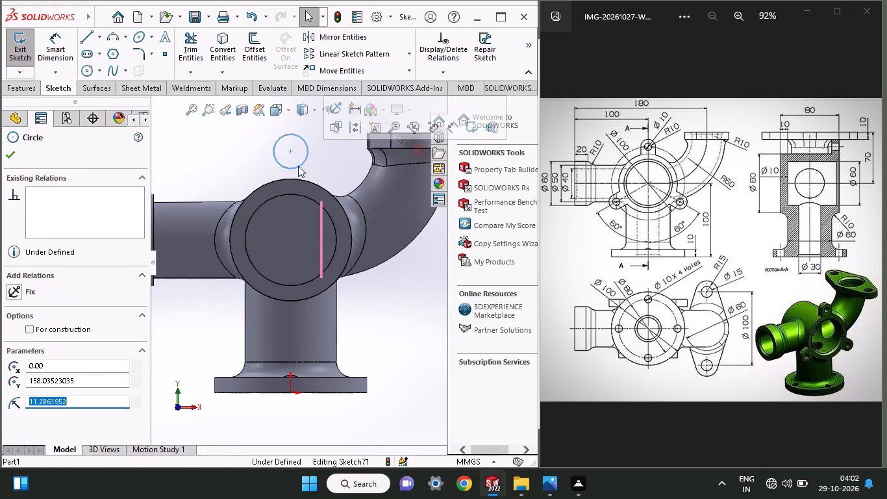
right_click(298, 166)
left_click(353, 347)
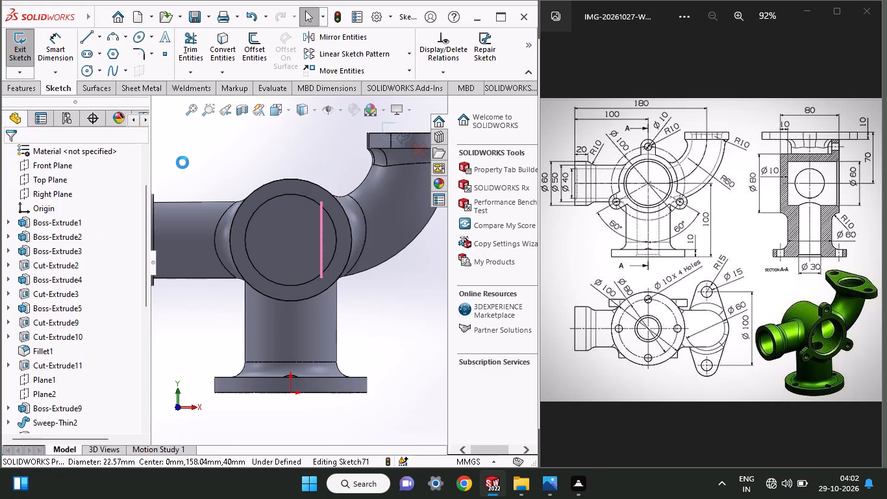
Sketch a circle about 107 mm in diameter concentric with the main bore, and one about 18 mm in diameter centred on its top point.
left_click(84, 75)
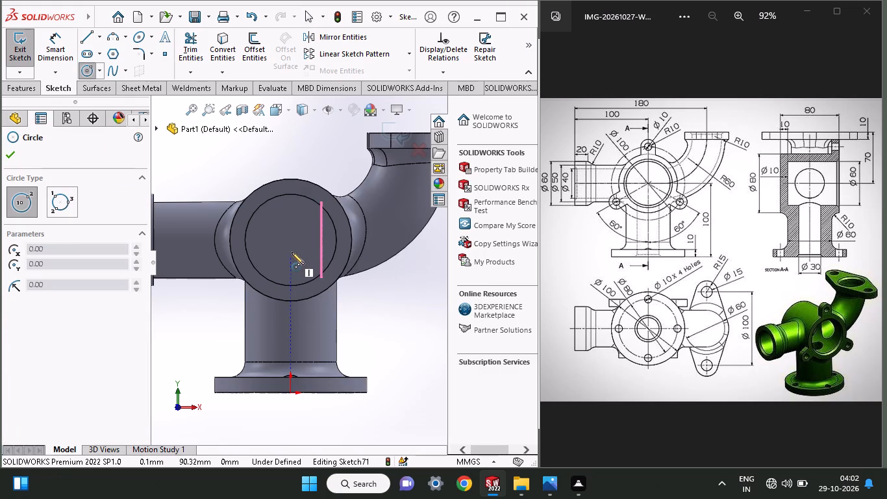
left_click(292, 240)
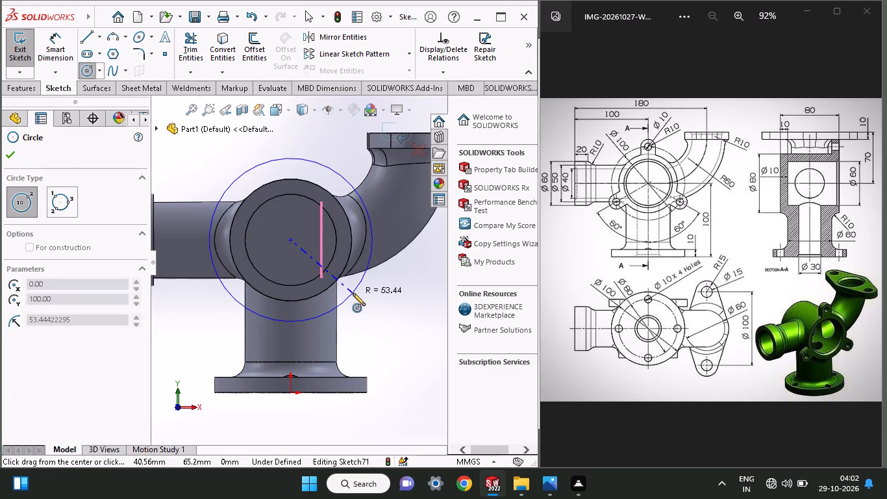
left_click(353, 293)
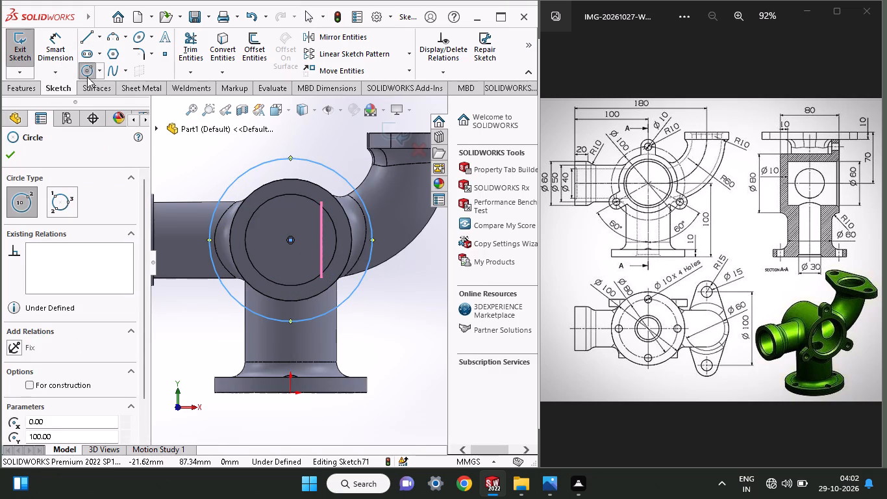
left_click(87, 77)
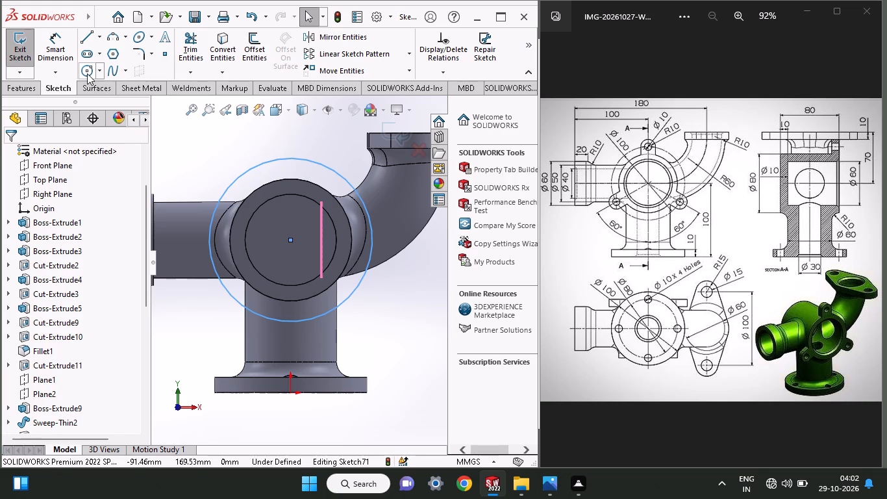
left_click(87, 73)
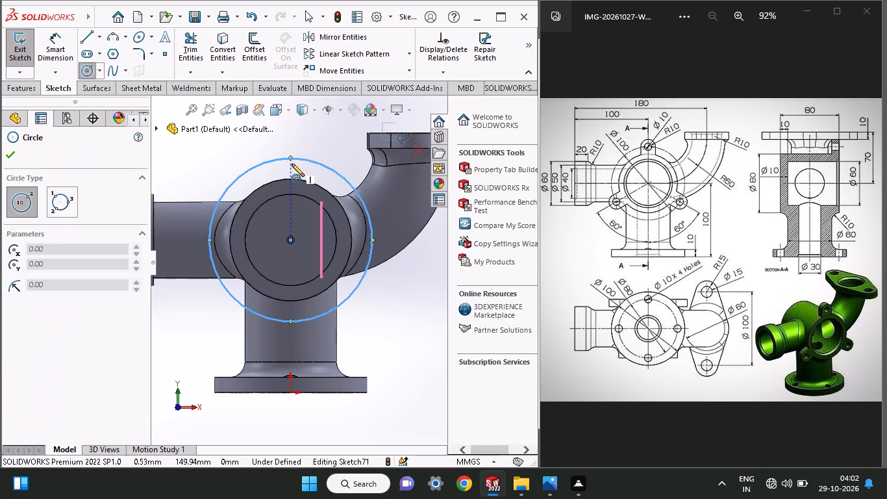
left_click(292, 157)
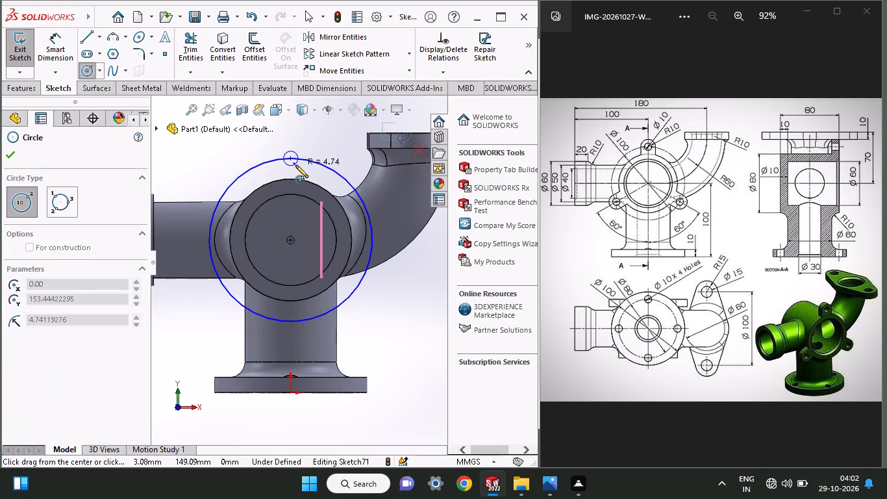
left_click(297, 170)
Dimension the large concentric circle to 100 mm diameter and the small circle on top of it to 20 mm diameter.
left_click(47, 54)
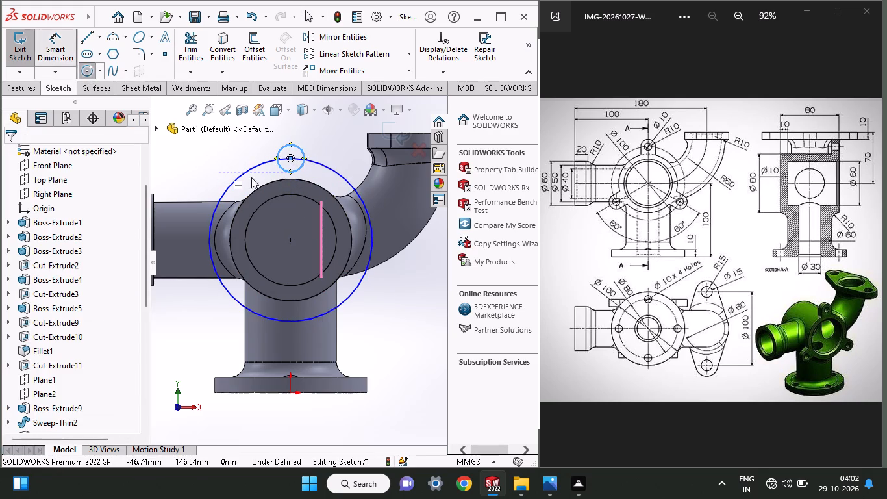
left_click(240, 174)
left_click(218, 157)
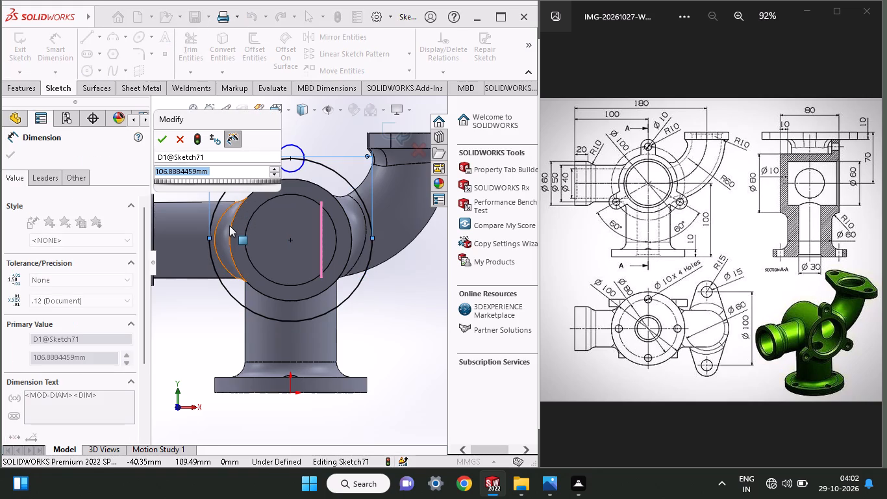
type("100")
key("Return")
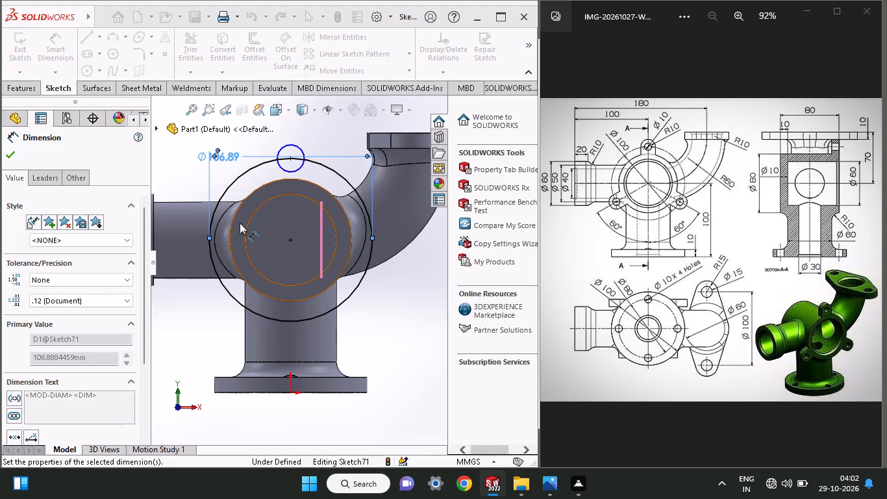
left_click(294, 175)
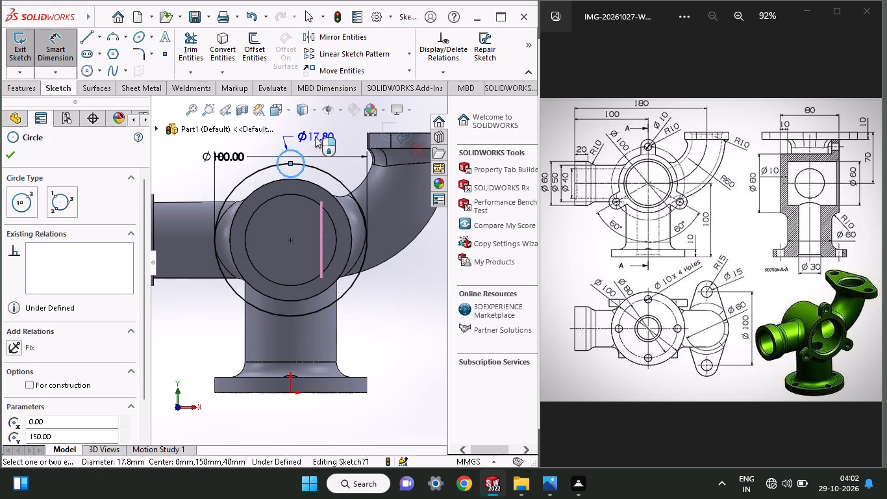
left_click(315, 136)
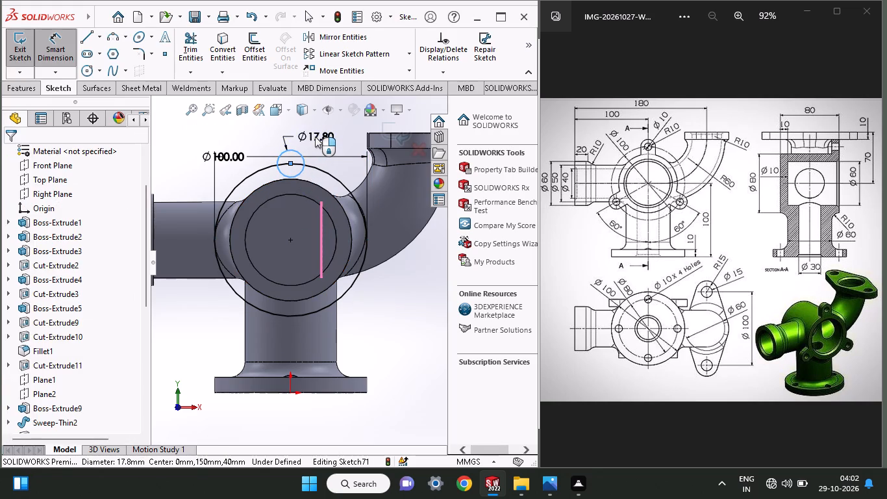
type("20")
key("Return")
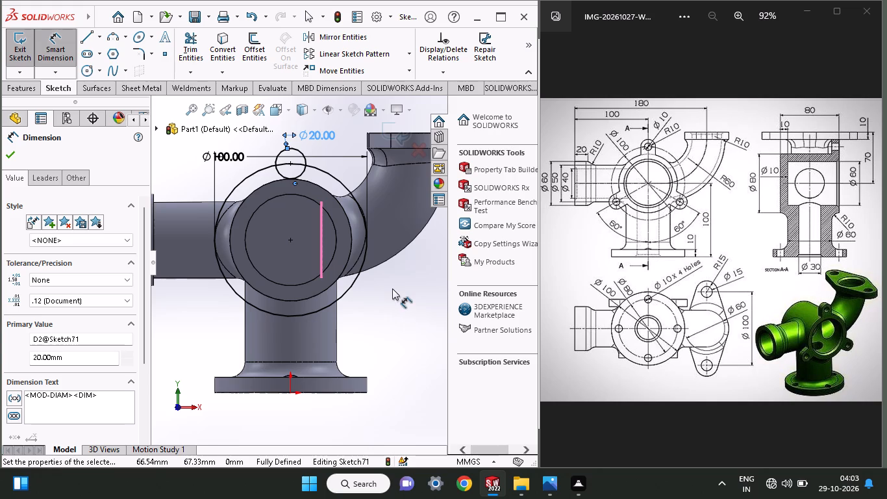
right_click(316, 191)
Sketch a circle of 40 mm radius centred on the main bore, coincident with the main cylinder's outer edge.
scroll(316, 191, "up", 1, "ctrl")
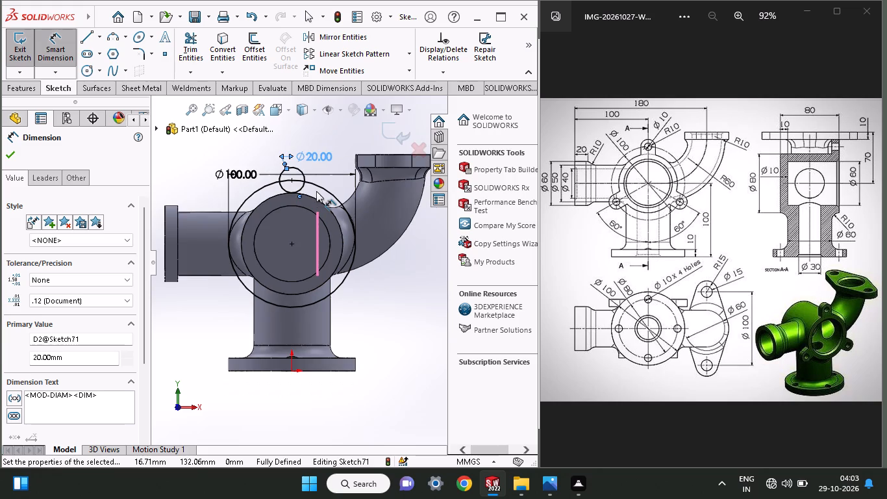
scroll(316, 191, "down", 4, "ctrl")
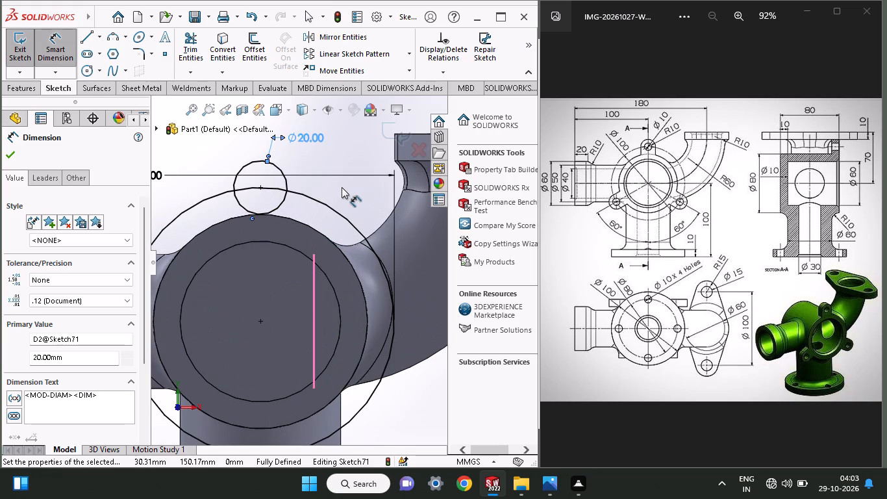
scroll(271, 212, "down", 4, "ctrl")
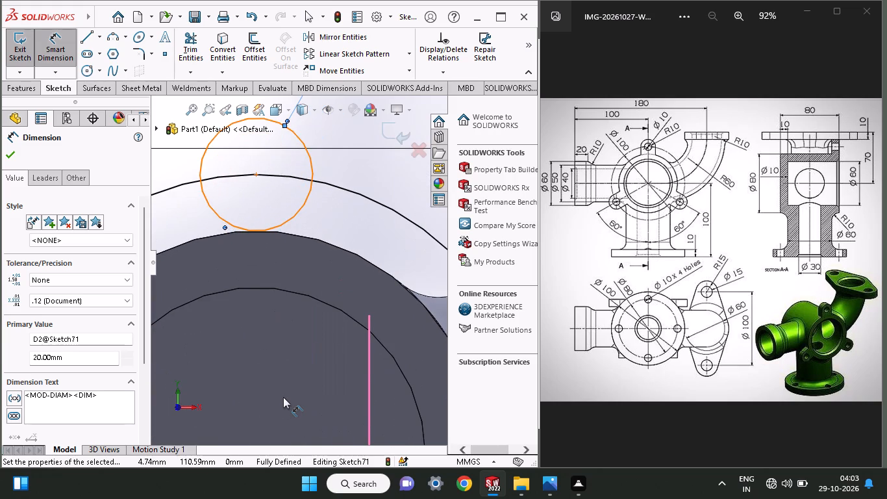
scroll(283, 397, "up", 5, "ctrl")
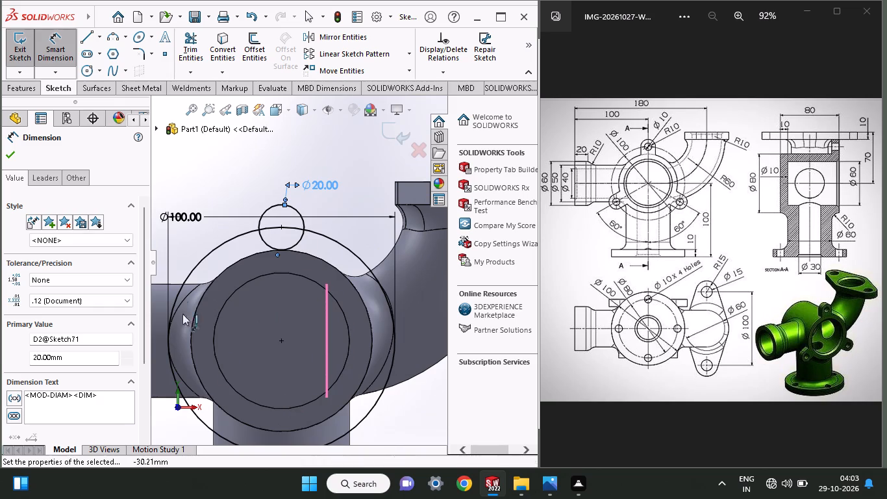
left_click(86, 66)
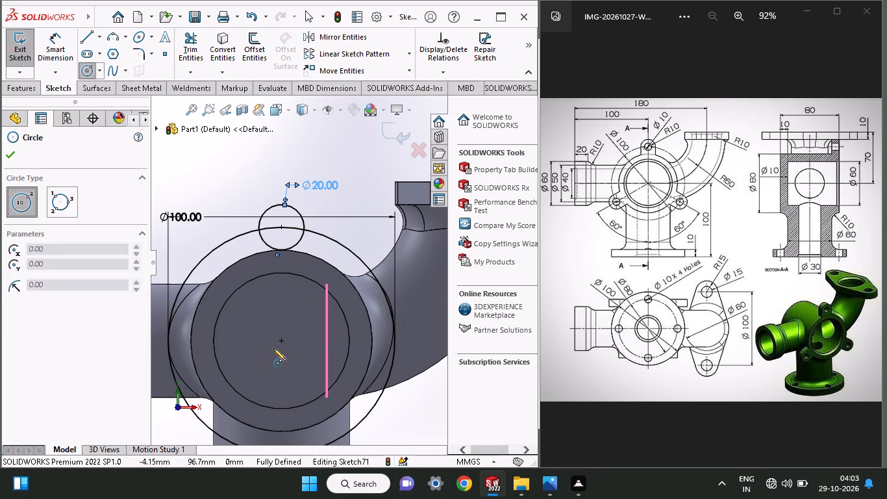
left_click(282, 338)
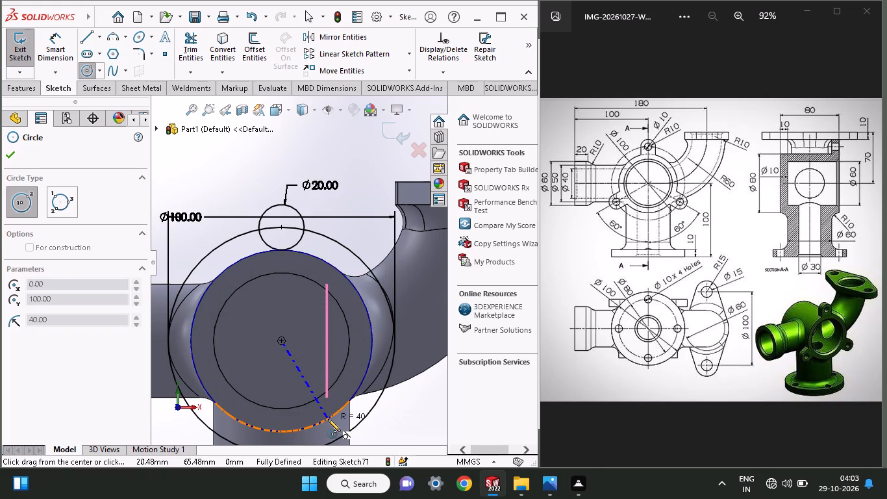
left_click(328, 419)
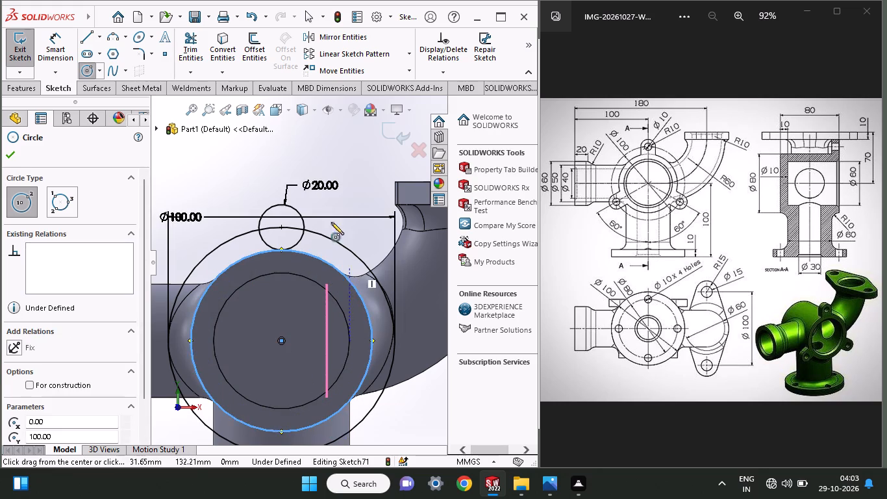
right_click(342, 232)
left_click(351, 244)
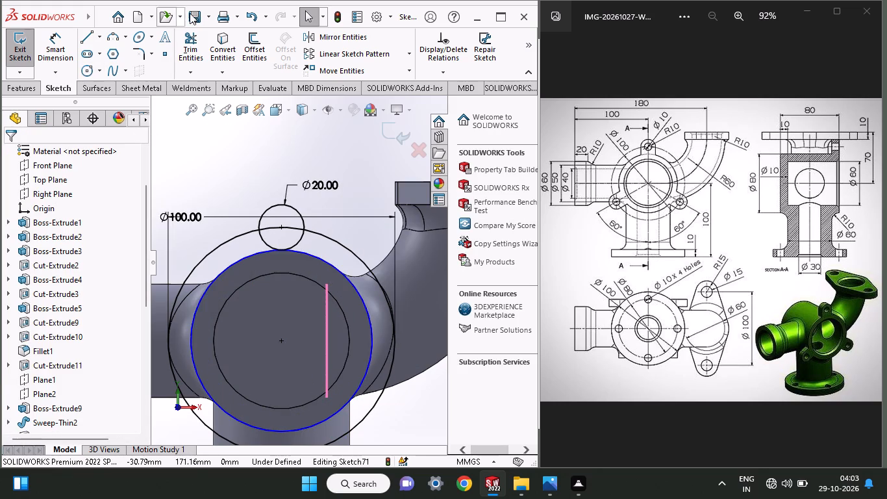
Sketch a vertical line about 22 mm long from the 20 mm circle's side point nearest the horizontal pipe down to the bore edge.
left_click(92, 38)
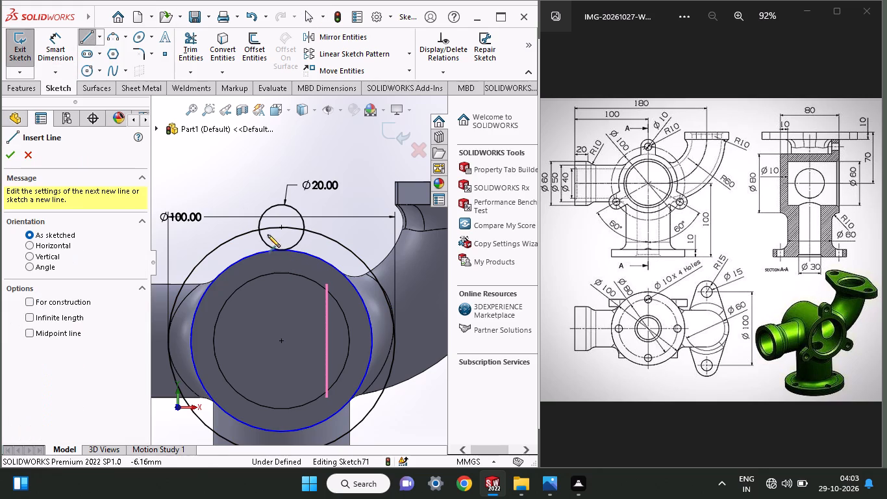
left_click(258, 227)
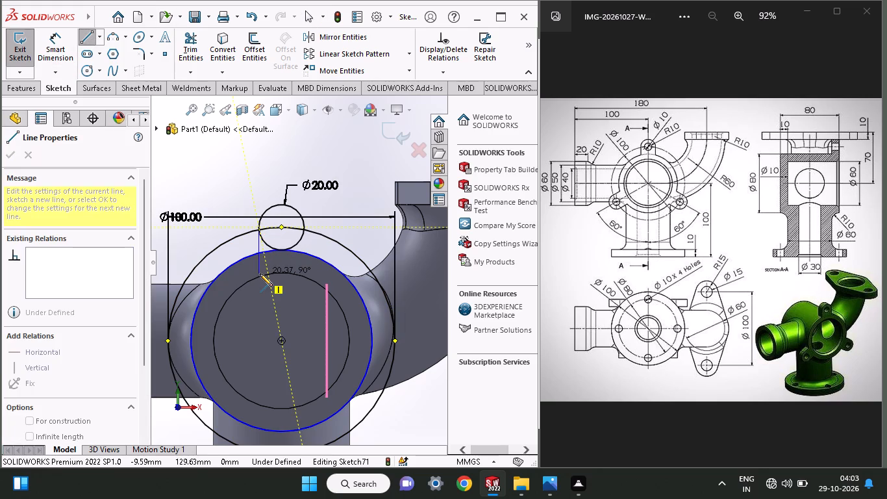
left_click(260, 275)
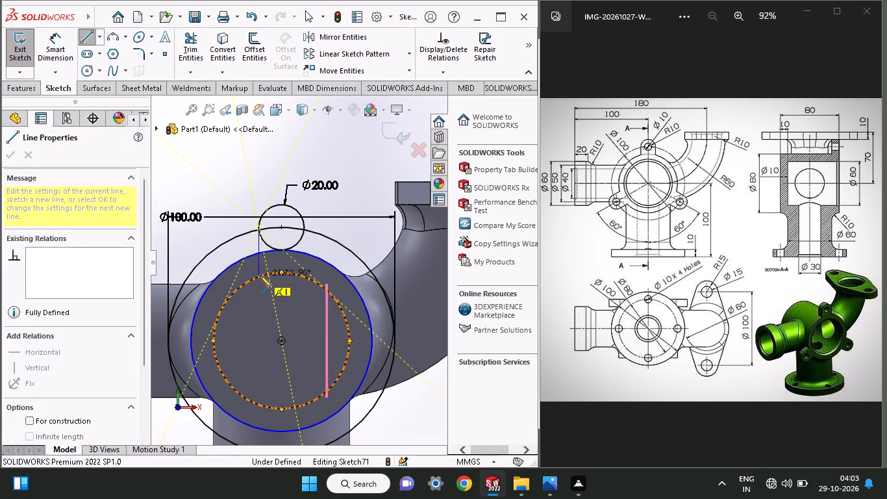
right_click(199, 200)
left_click(217, 212)
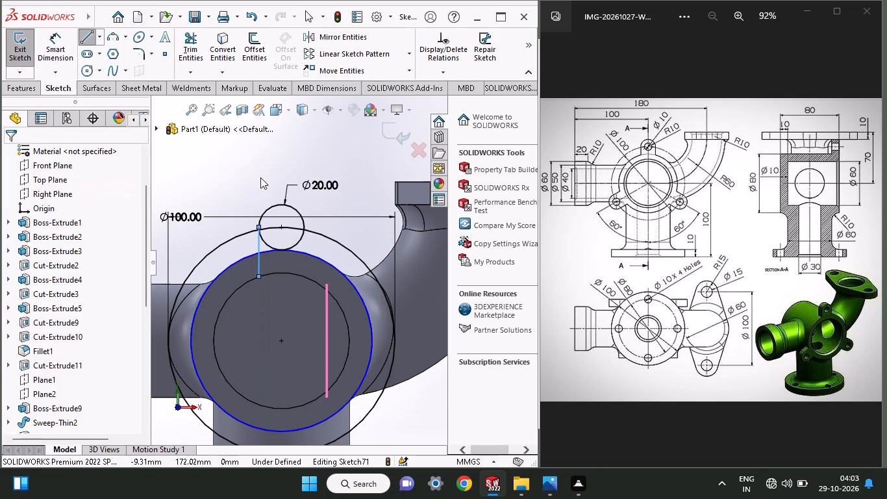
Sketch a vertical line about 20 mm long from the 20 mm circle's side point nearest the curved pipe down towards the bore edge.
left_click(88, 32)
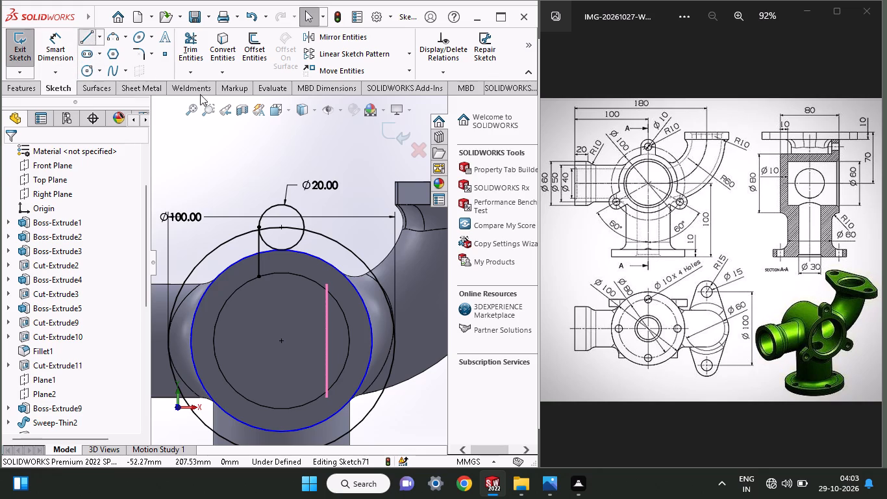
left_click(305, 227)
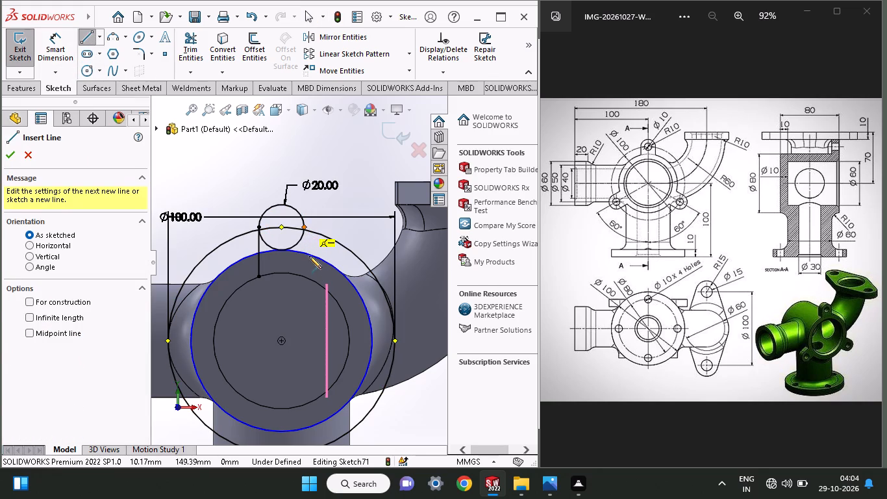
left_click(304, 272)
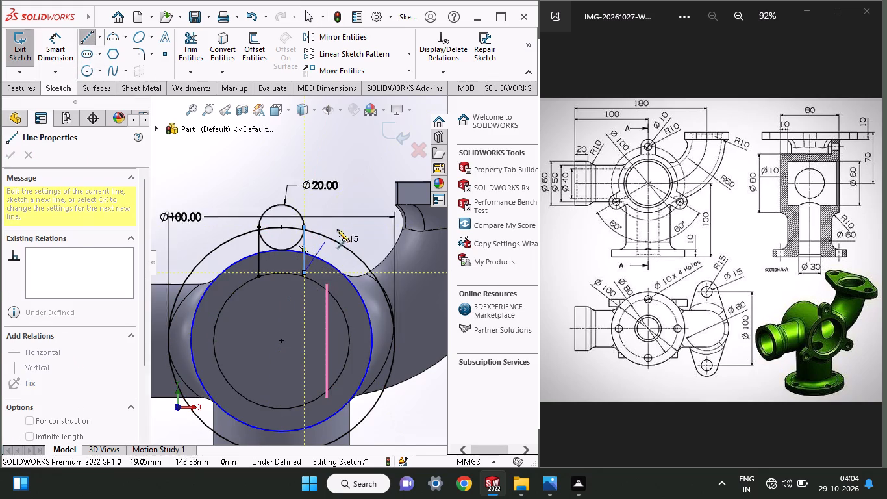
right_click(346, 216)
left_click(354, 229)
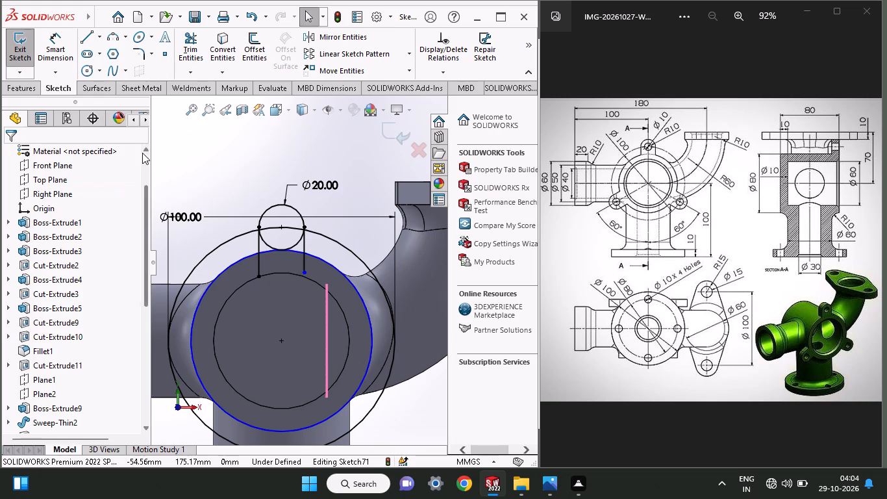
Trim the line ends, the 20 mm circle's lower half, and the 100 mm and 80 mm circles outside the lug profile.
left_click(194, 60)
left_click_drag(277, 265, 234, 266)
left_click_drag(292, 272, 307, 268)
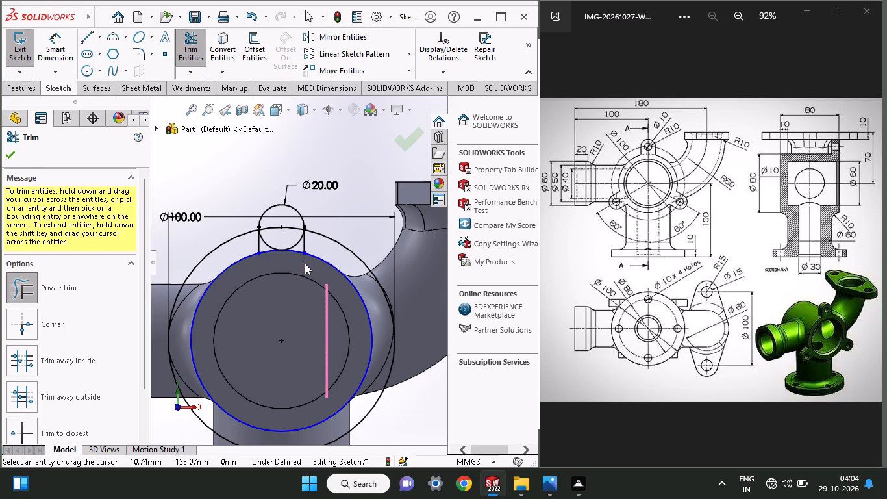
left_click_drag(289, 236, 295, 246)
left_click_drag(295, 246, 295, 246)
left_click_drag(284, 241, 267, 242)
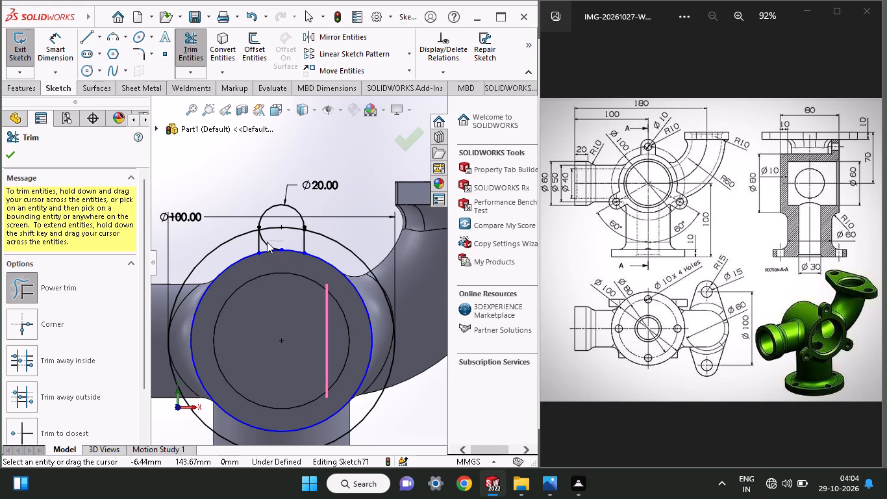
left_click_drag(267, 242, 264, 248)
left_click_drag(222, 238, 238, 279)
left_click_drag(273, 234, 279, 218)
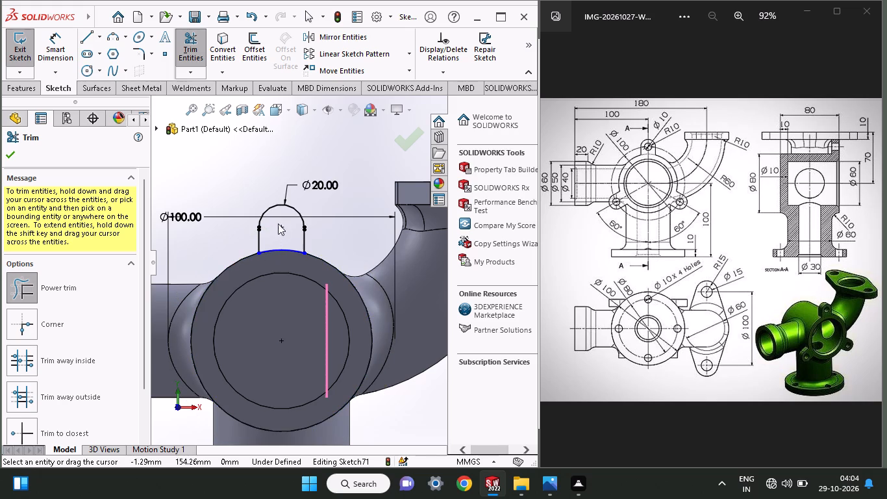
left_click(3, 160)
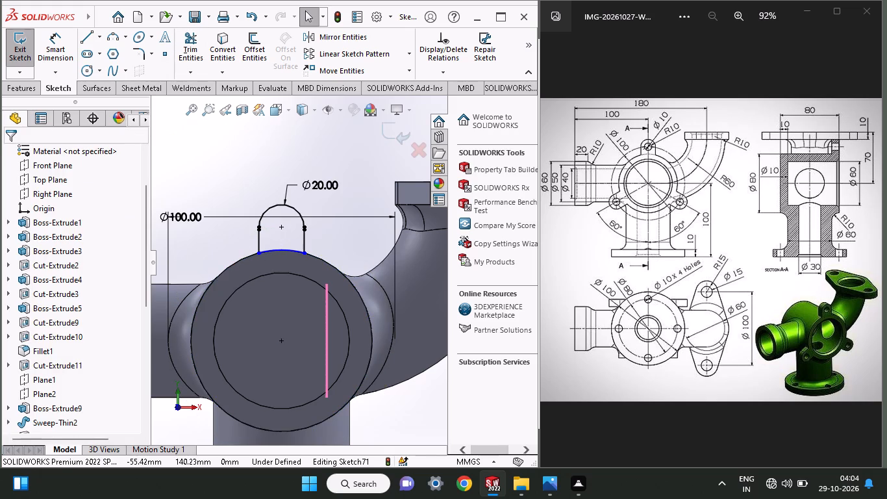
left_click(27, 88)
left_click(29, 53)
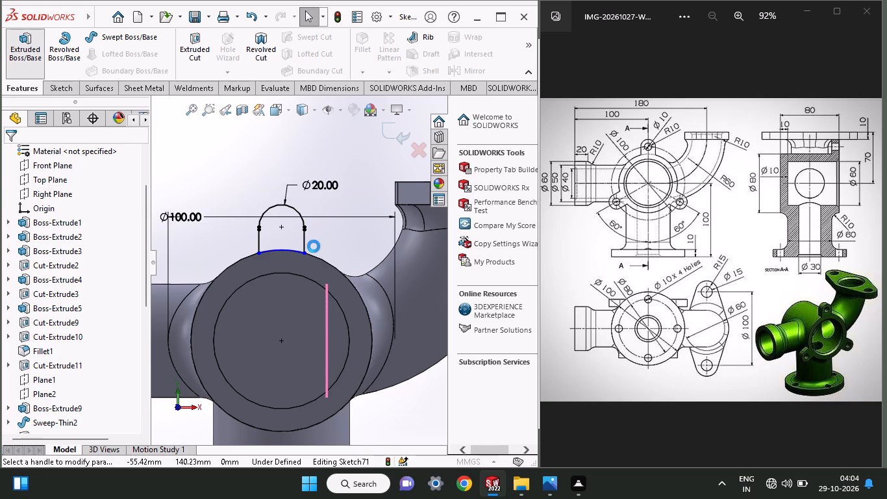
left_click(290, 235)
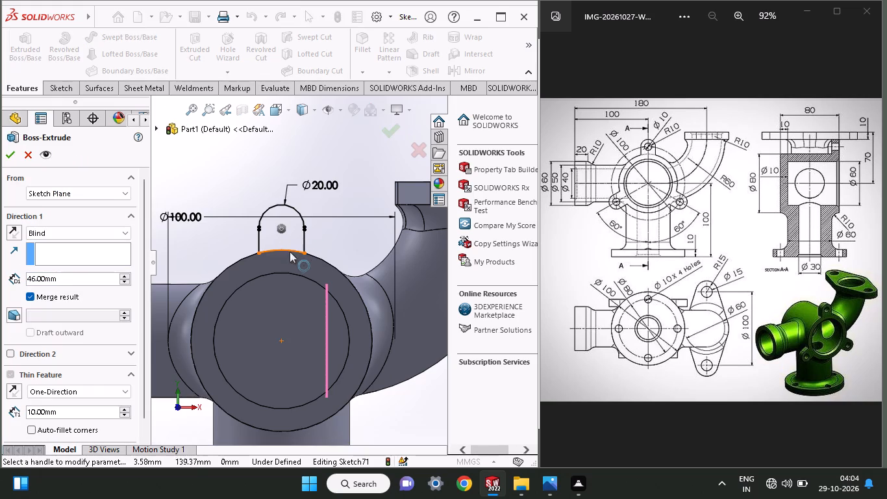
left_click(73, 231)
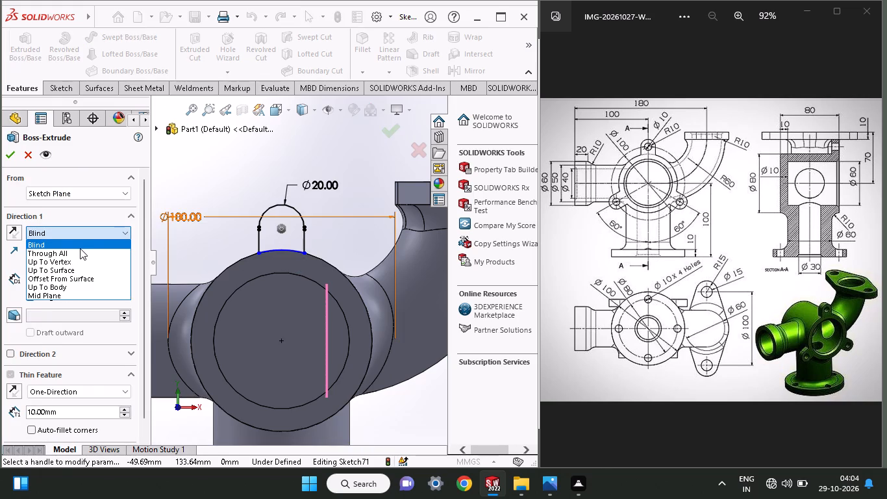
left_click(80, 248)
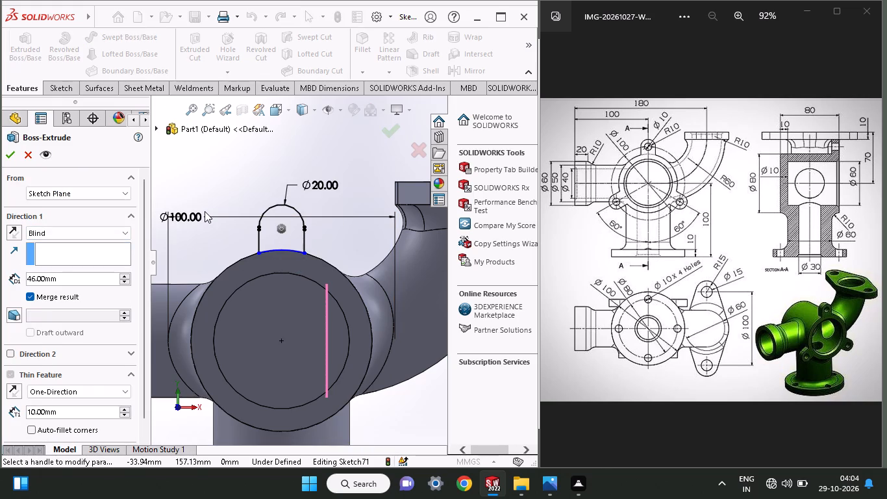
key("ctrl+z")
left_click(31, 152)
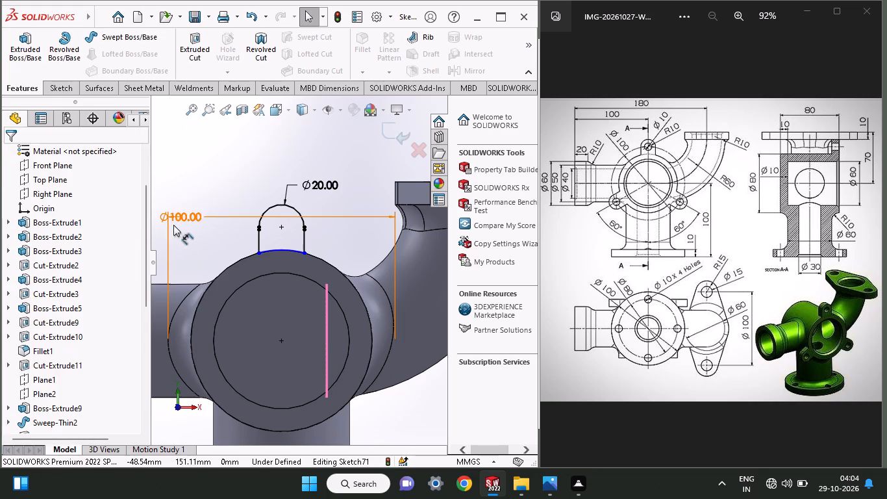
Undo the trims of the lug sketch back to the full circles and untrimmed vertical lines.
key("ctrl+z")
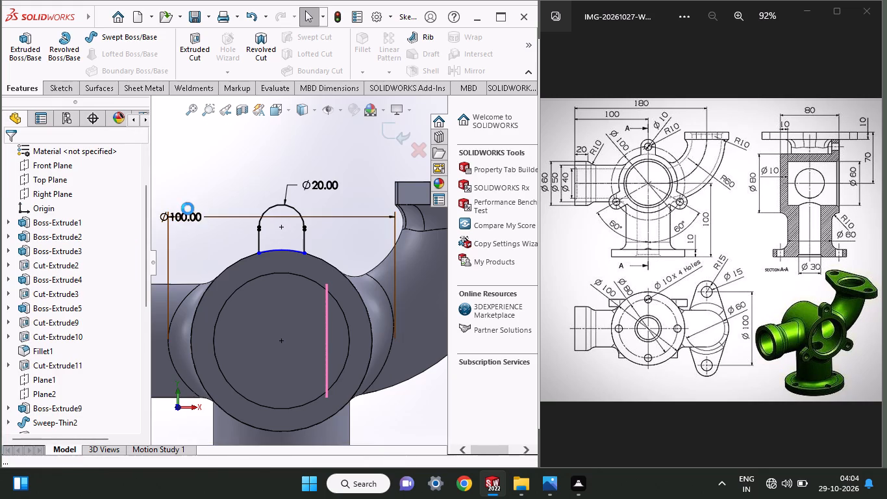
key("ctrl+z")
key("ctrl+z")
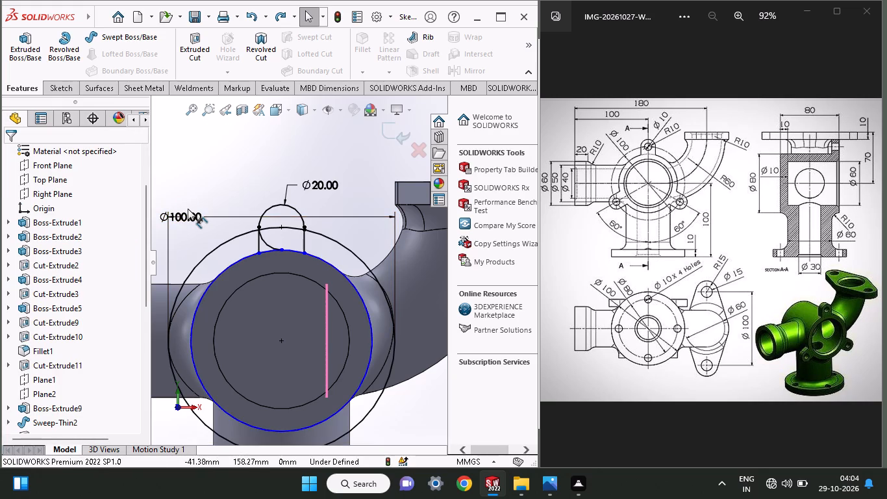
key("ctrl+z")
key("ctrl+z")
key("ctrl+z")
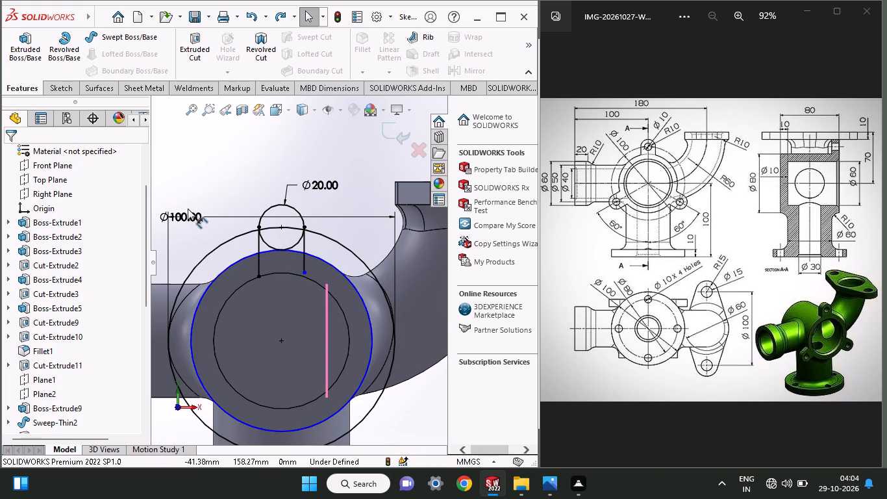
Trim the 20 mm circle's lower half, the line ends inside the cylinder's edge and the 100 mm circle, keeping the 80 mm circle whole.
scroll(314, 240, "down", 6, "ctrl")
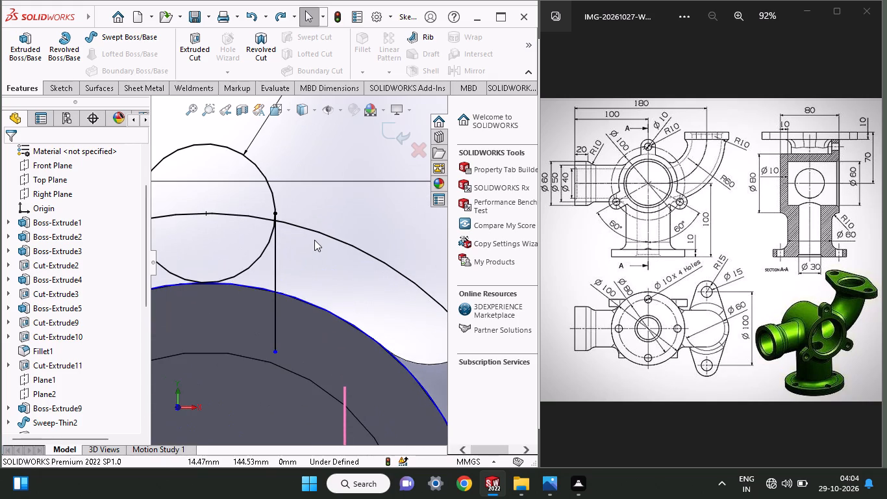
scroll(206, 284, "down", 4, "ctrl")
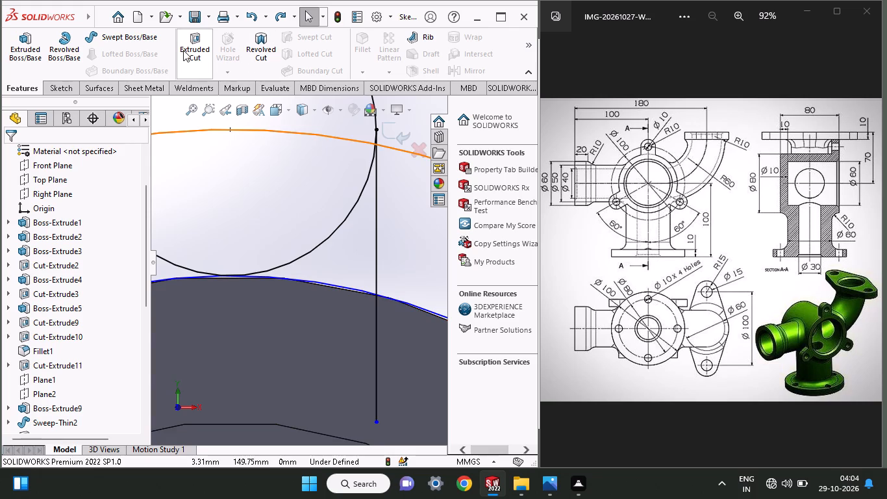
left_click(60, 84)
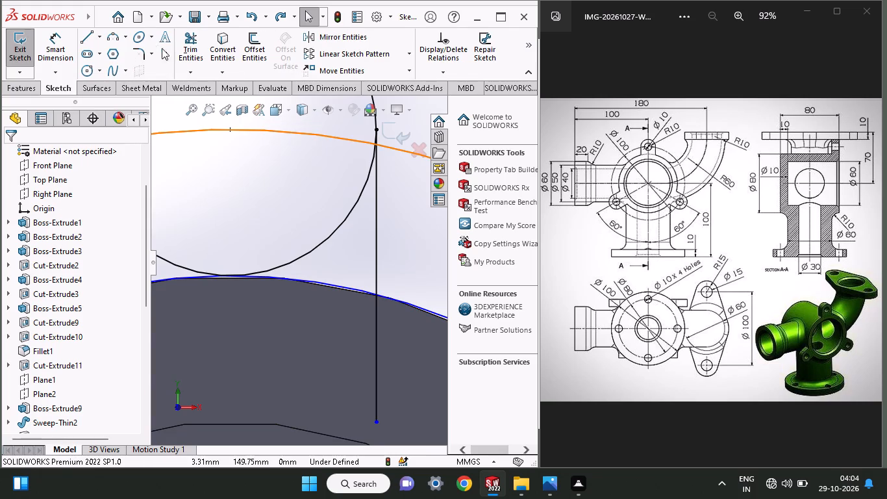
left_click(188, 41)
left_click_drag(320, 183, 320, 185)
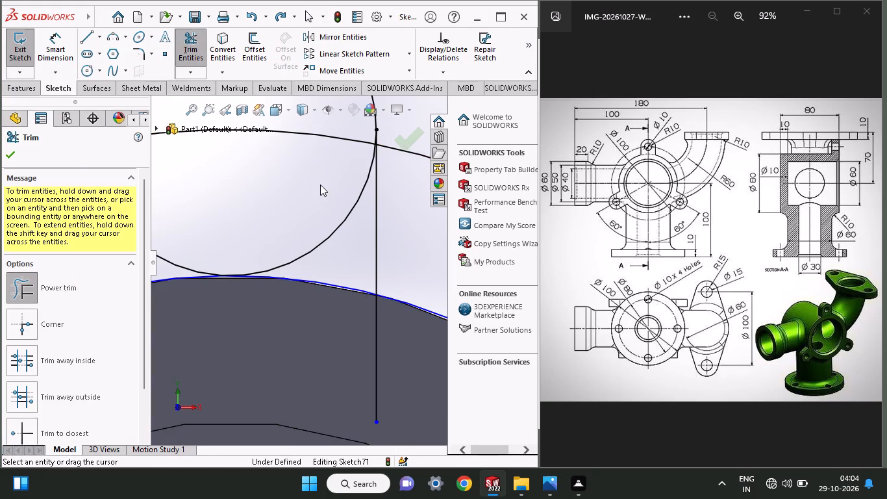
left_click_drag(320, 185, 329, 246)
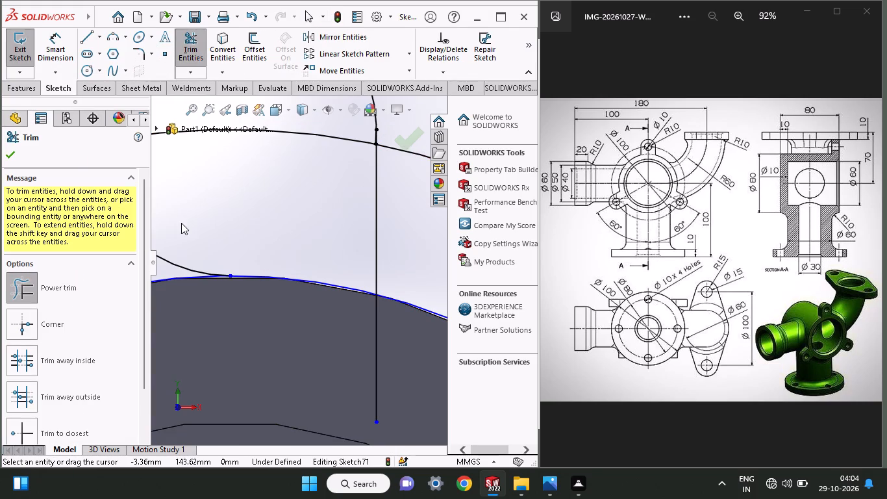
left_click_drag(181, 223, 163, 263)
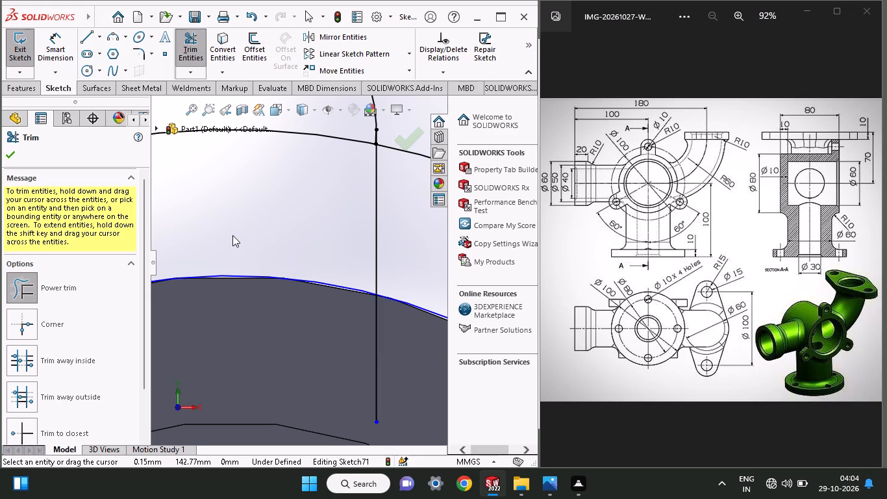
scroll(232, 235, "up", 3, "ctrl")
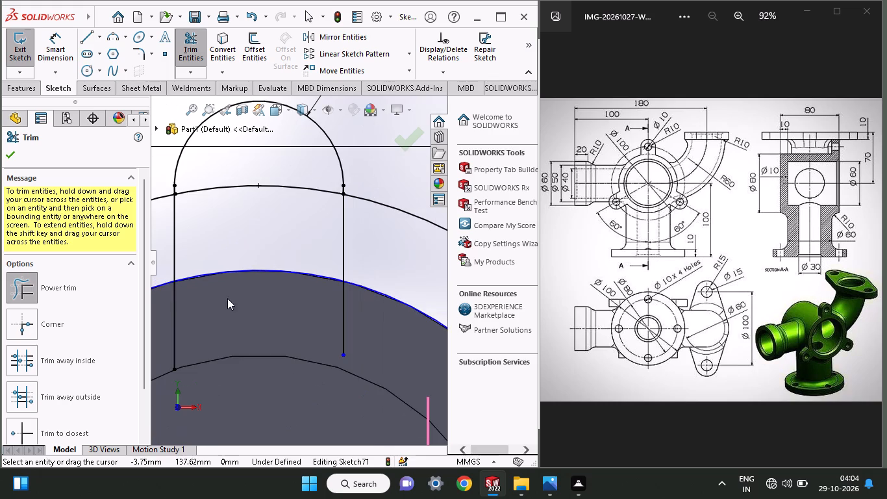
left_click_drag(231, 308, 168, 339)
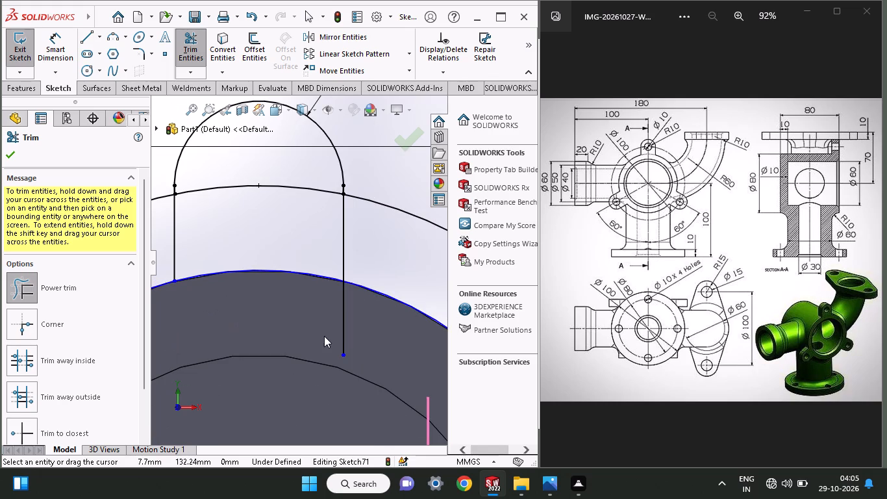
left_click_drag(324, 336, 368, 329)
left_click_drag(363, 218, 372, 164)
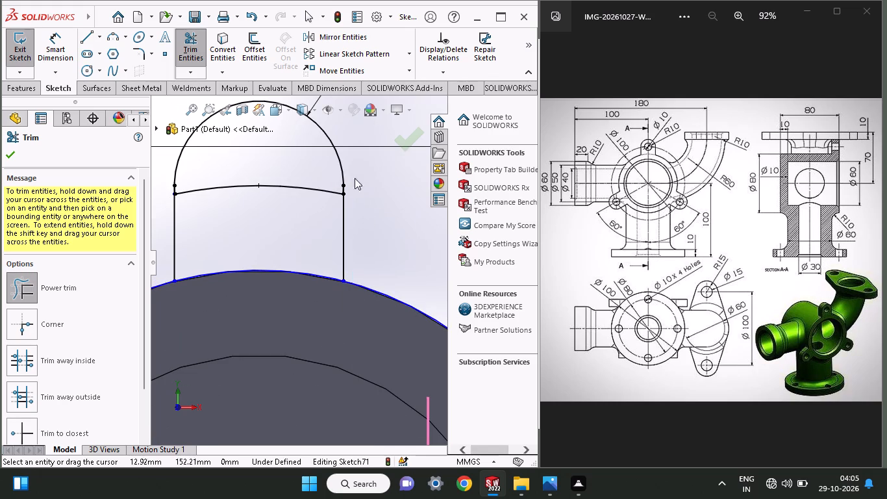
left_click_drag(303, 205, 303, 181)
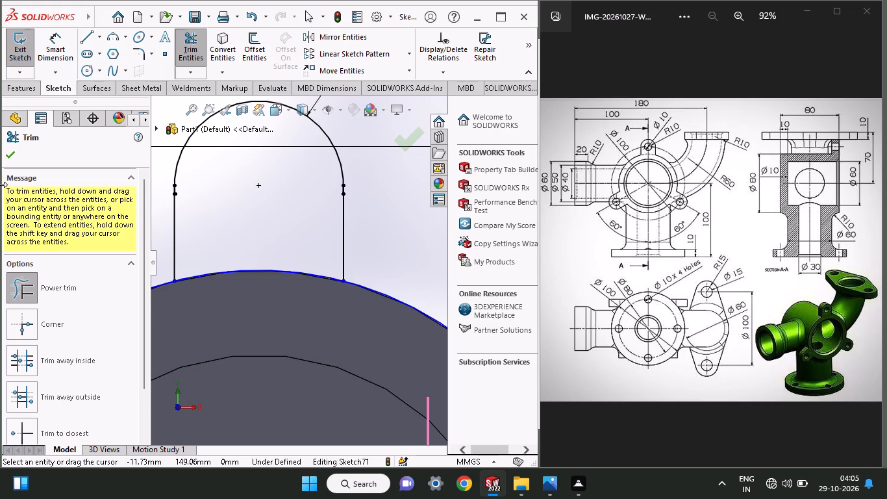
left_click(8, 147)
Extrude the rounded lug region above the main cylinder 10 mm in the reversed direction, merged with the body.
left_click(16, 90)
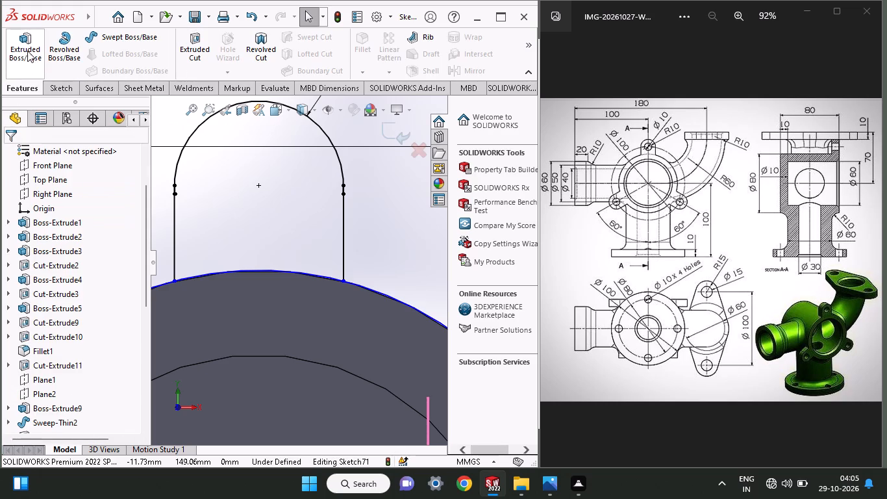
left_click(29, 49)
left_click(285, 199)
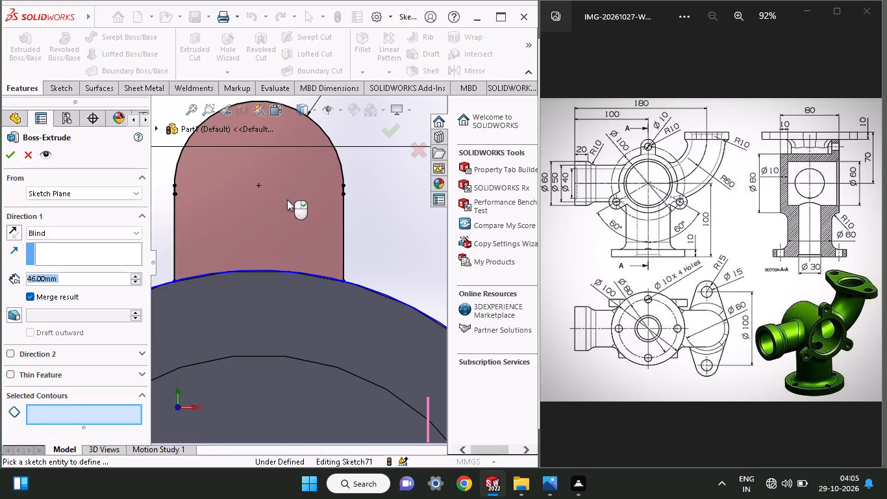
middle_click(300, 246)
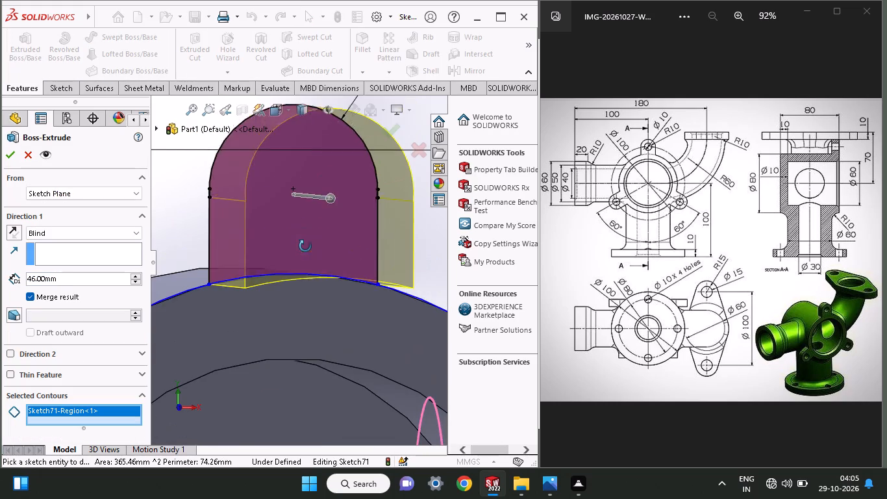
left_click(5, 235)
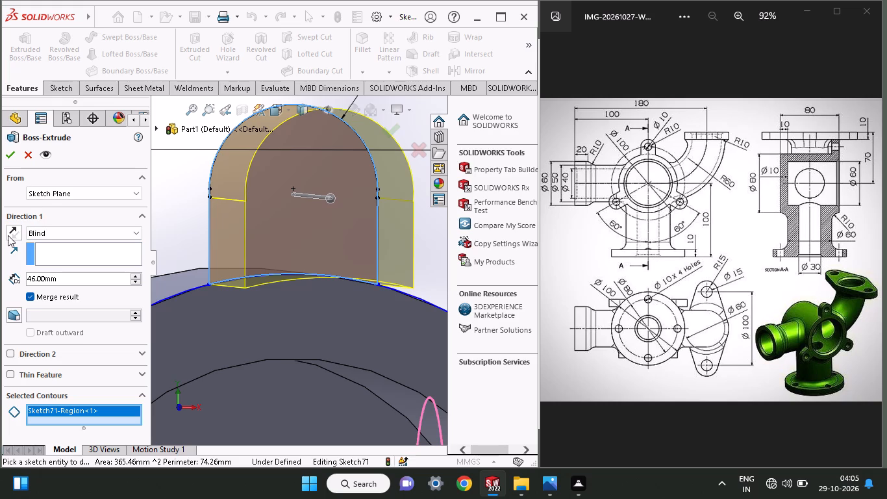
left_click(8, 235)
left_click_drag(65, 277, 0, 272)
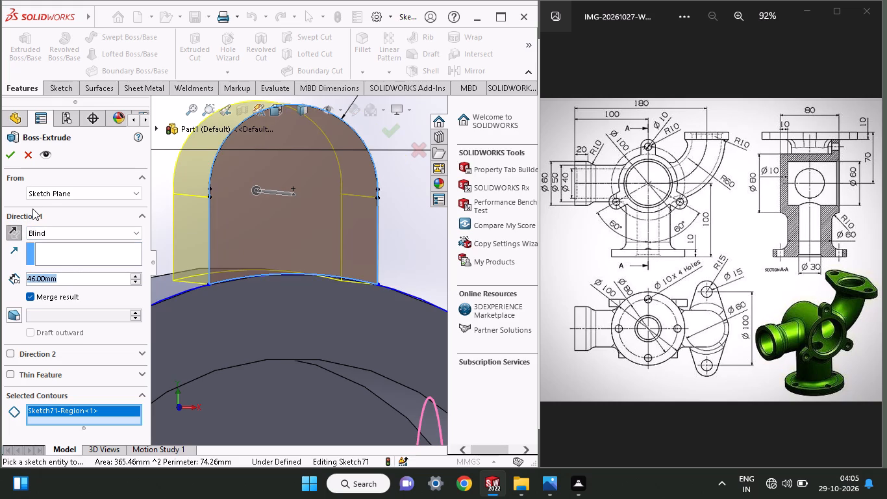
type("10")
key("Return")
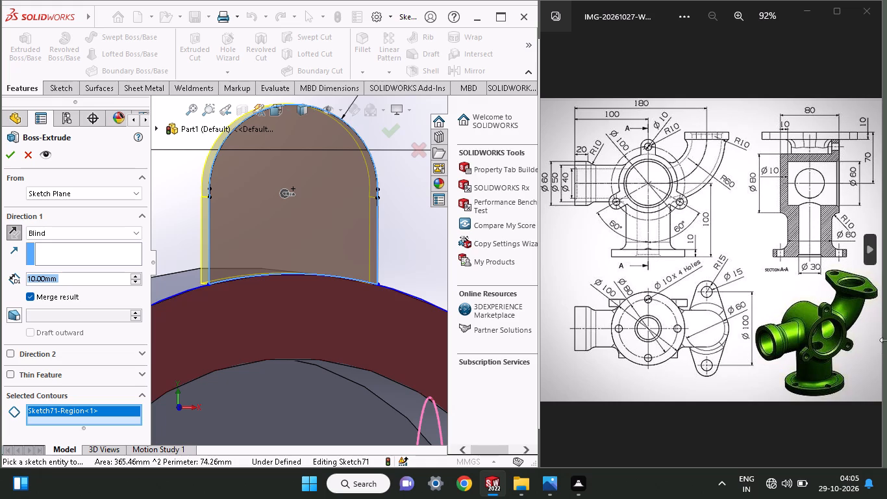
middle_click_drag(399, 262, 421, 262)
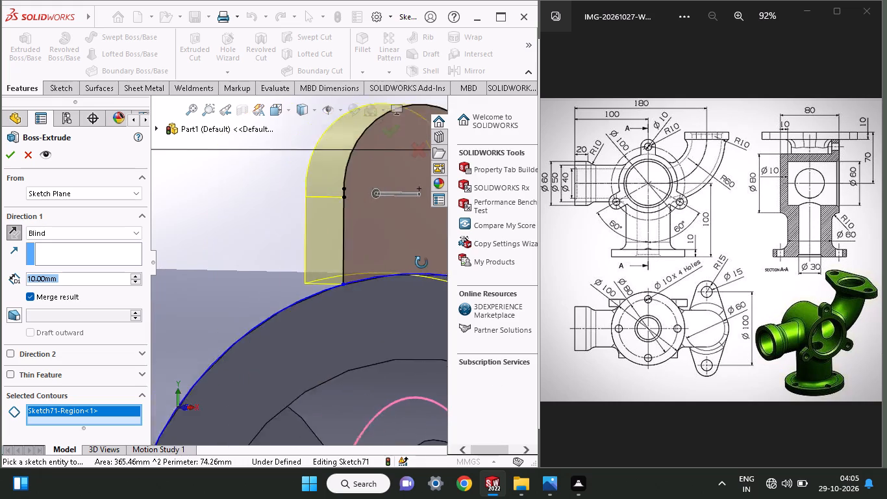
middle_click_drag(421, 262, 457, 289)
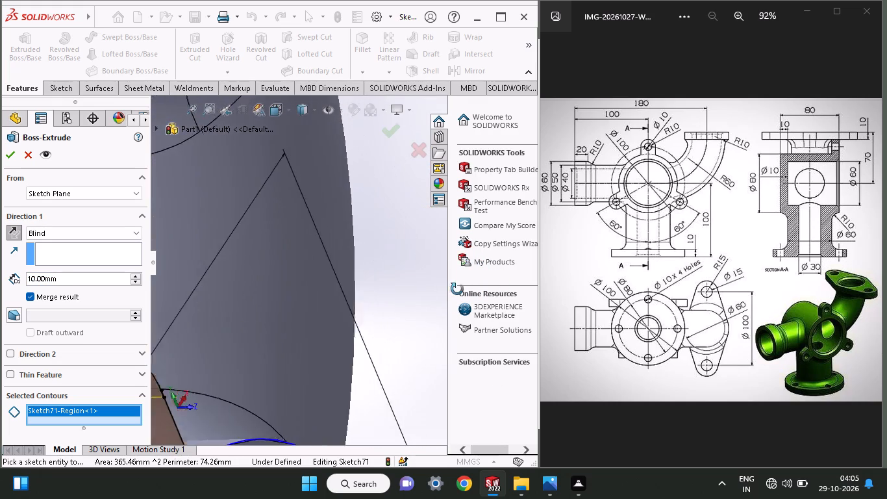
middle_click_drag(457, 289, 491, 298)
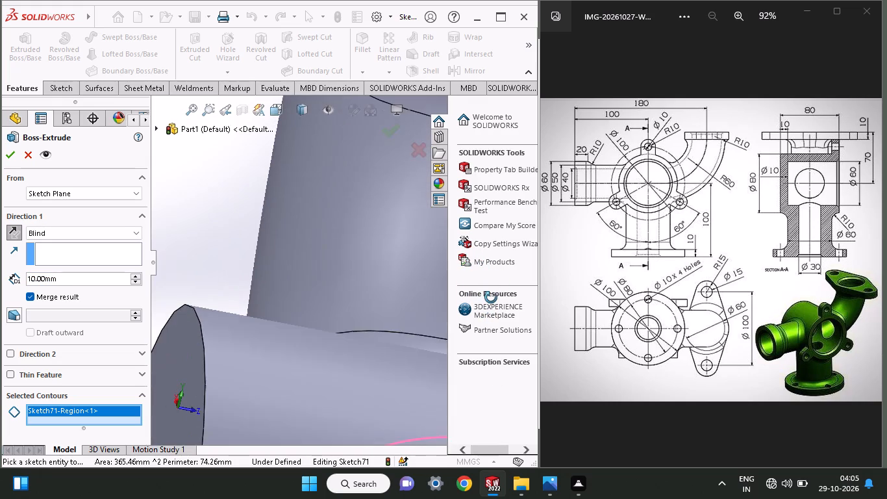
middle_click_drag(491, 298, 368, 314)
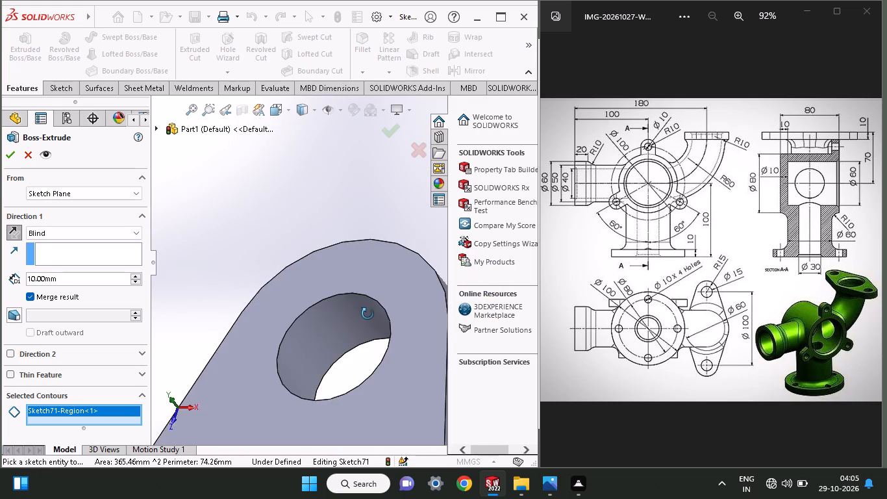
middle_click_drag(368, 314, 294, 315)
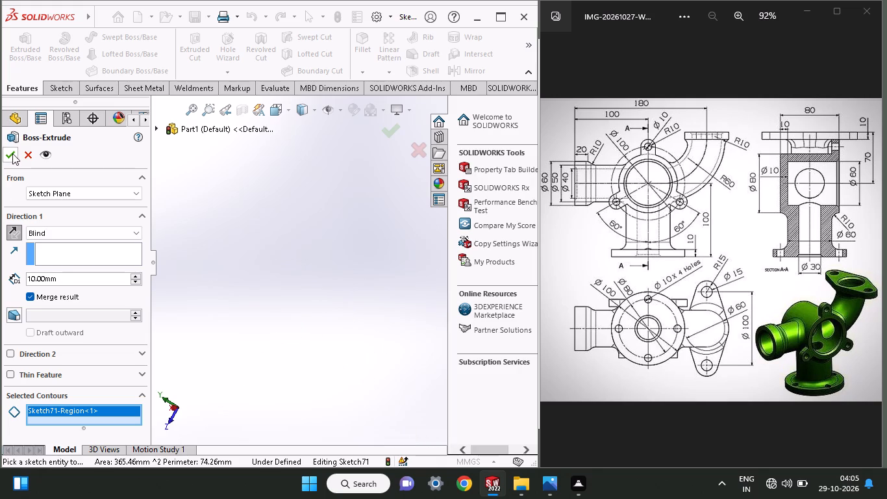
left_click(12, 153)
Start a new sketch on the main cylinder's front ring face with the lug, viewed face-on.
scroll(312, 329, "up", 4, "ctrl")
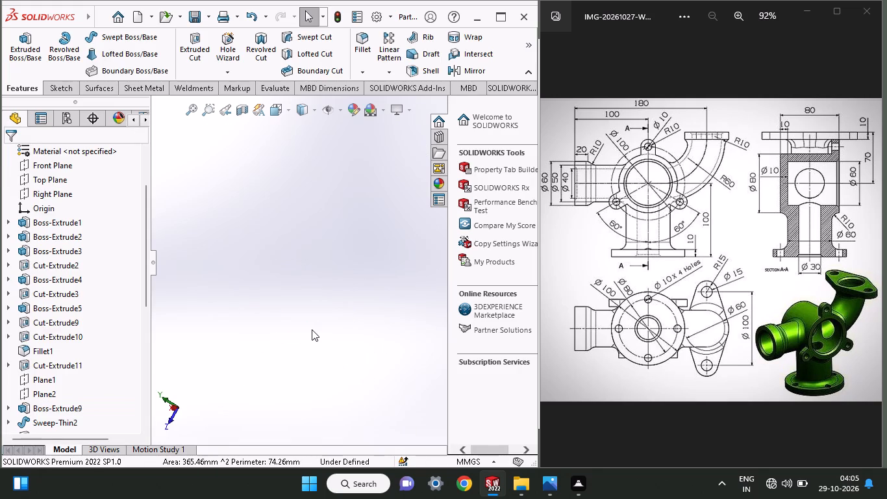
scroll(312, 329, "up", 8, "ctrl")
scroll(270, 339, "left", 1)
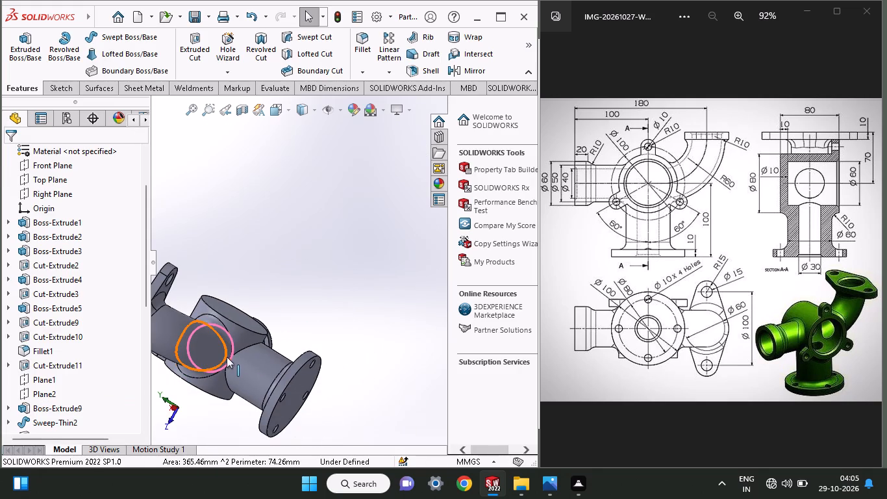
scroll(227, 357, "left", 1)
scroll(224, 359, "down", 2, "ctrl")
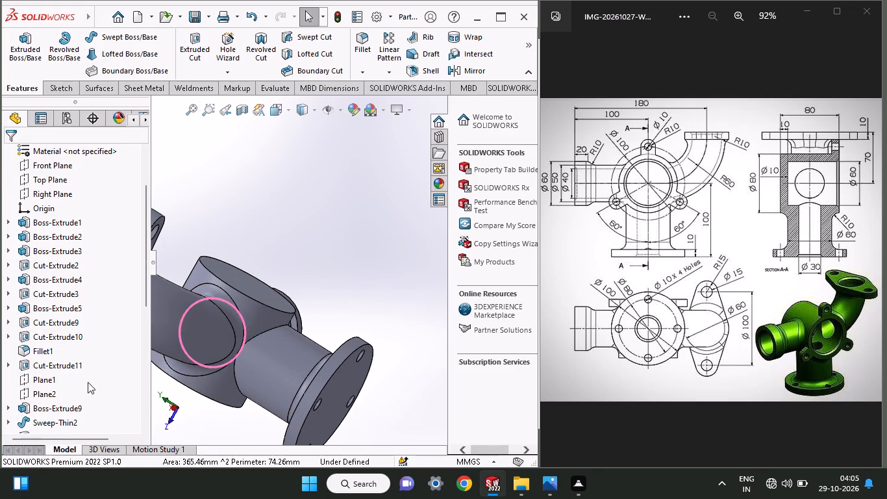
middle_click_drag(262, 255, 317, 178)
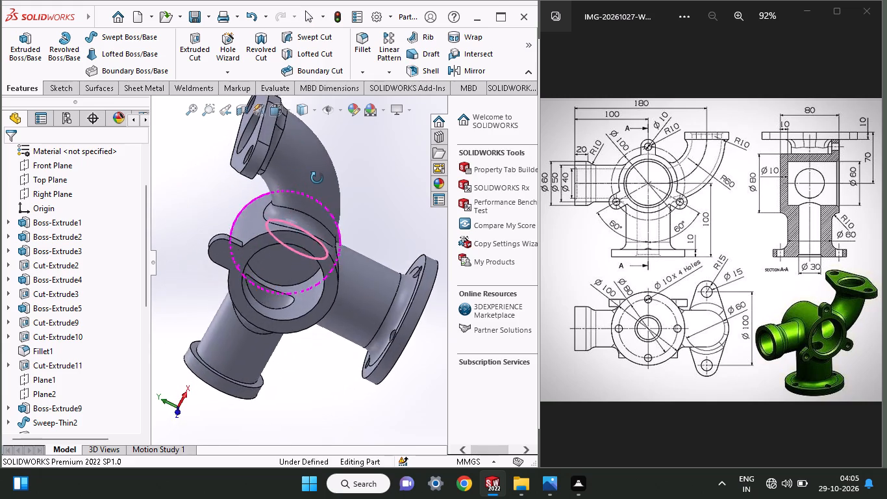
middle_click_drag(317, 178, 319, 157)
middle_click_drag(317, 301, 341, 334)
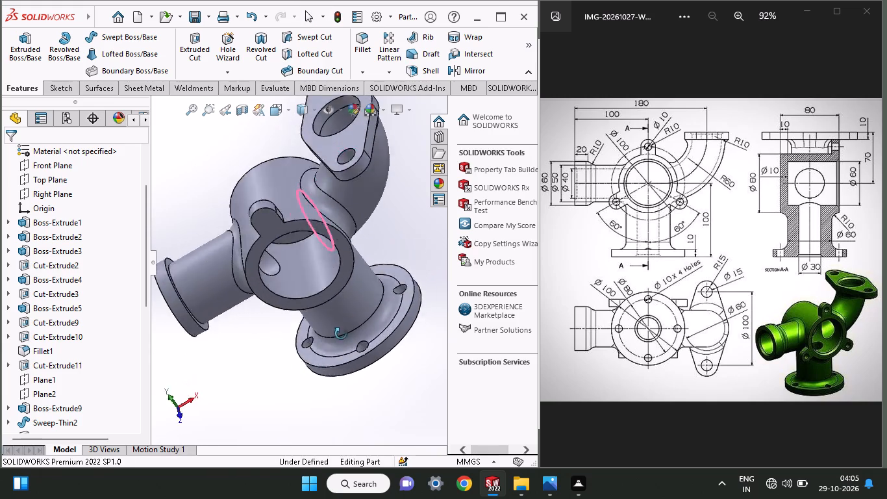
middle_click_drag(341, 334, 345, 301)
left_click(278, 268)
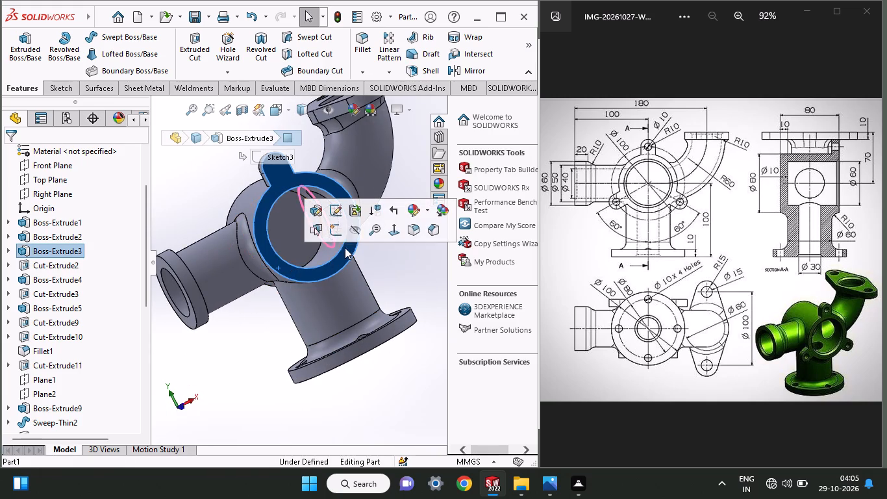
left_click(338, 233)
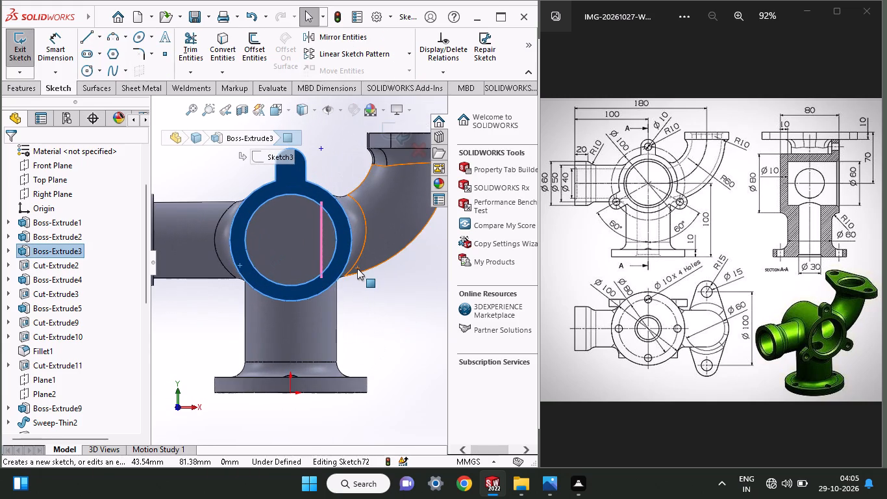
scroll(357, 268, "up", 3, "ctrl")
scroll(294, 235, "down", 3, "ctrl")
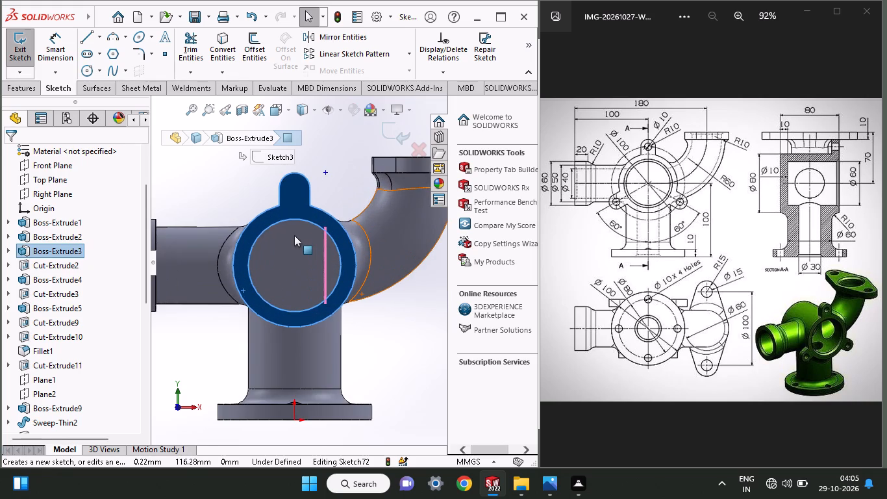
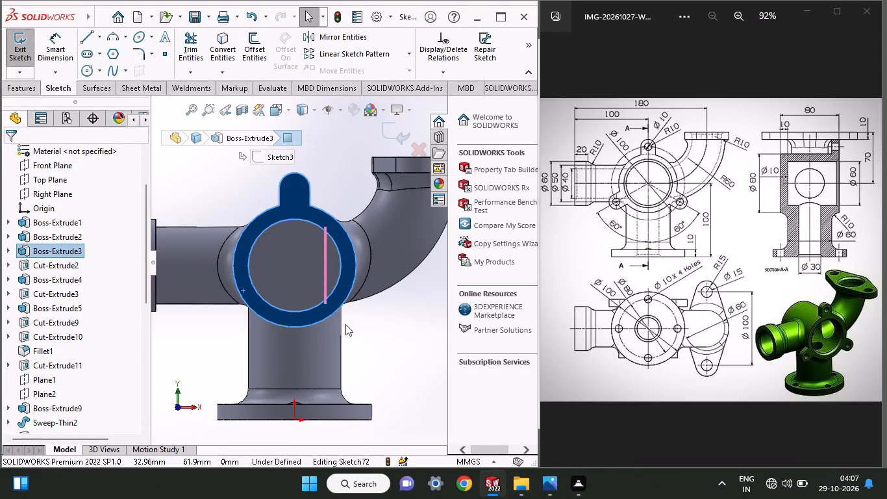
Sketch a circle centred on the main cylinder's axis and set its diameter to 100 mm.
scroll(345, 324, "down", 2, "ctrl")
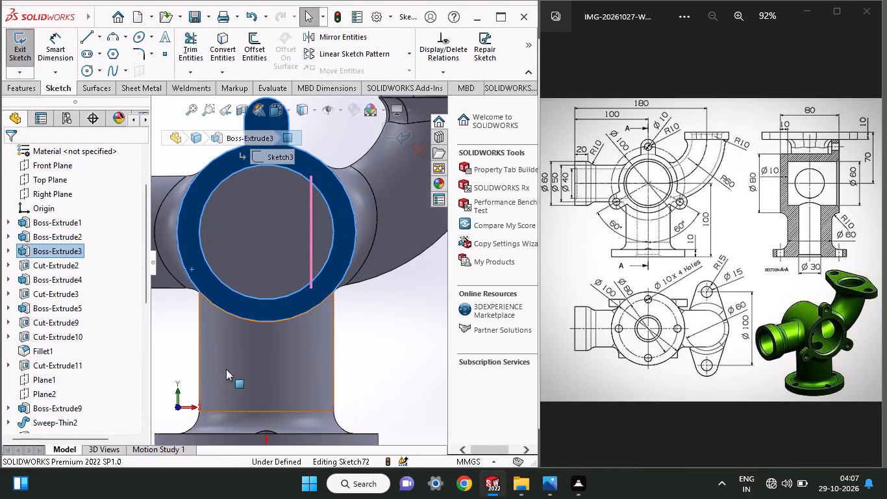
left_click(82, 67)
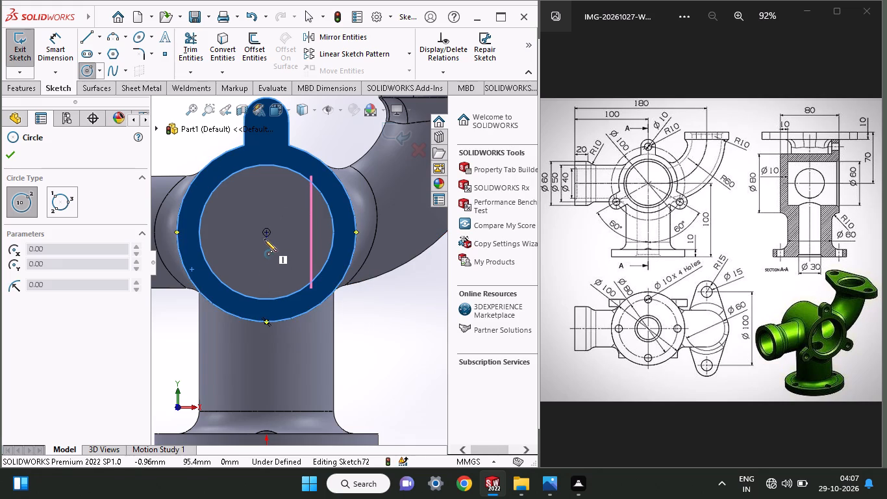
left_click(266, 233)
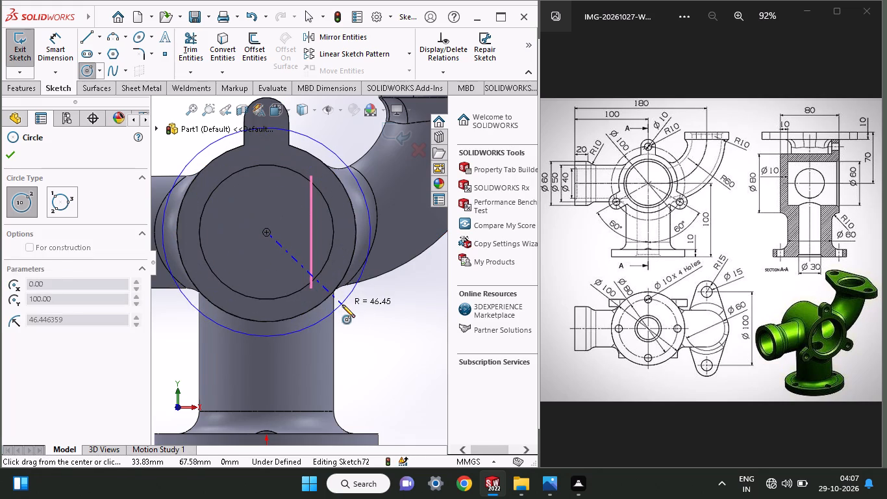
left_click(339, 318)
left_click(49, 53)
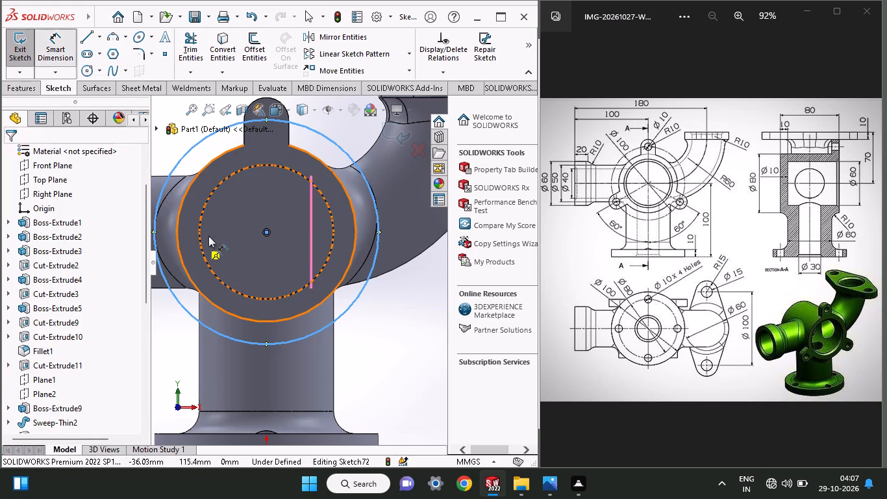
left_click(317, 332)
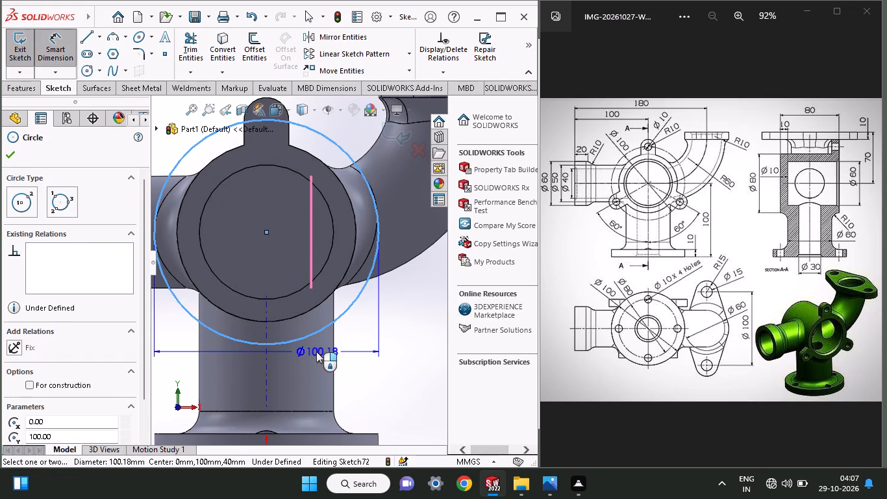
left_click(316, 352)
type("1000")
key("Return")
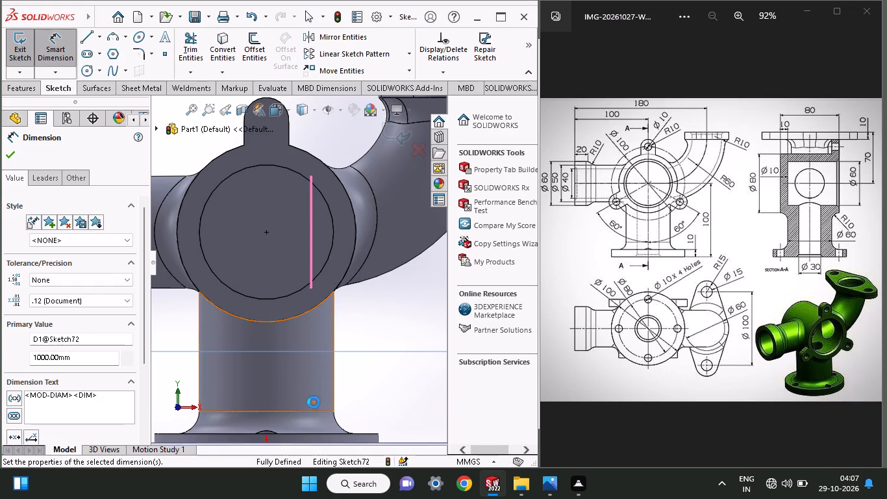
scroll(369, 382, "up", 7)
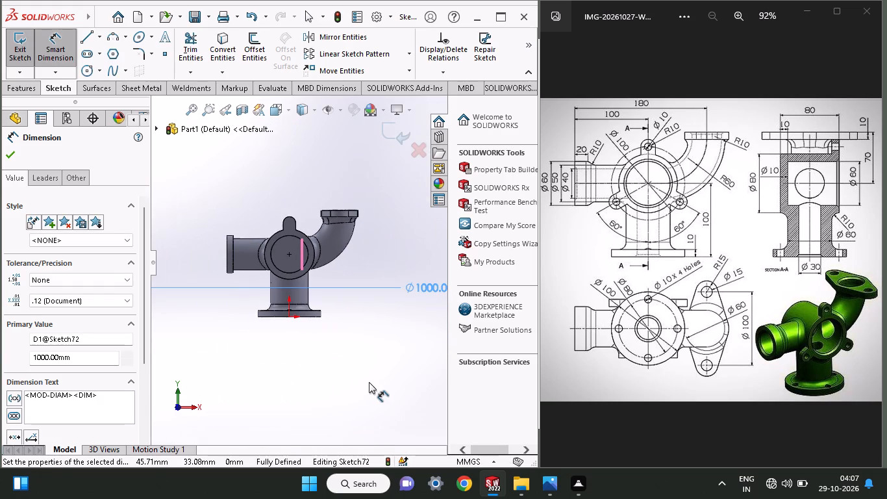
double_click(425, 288)
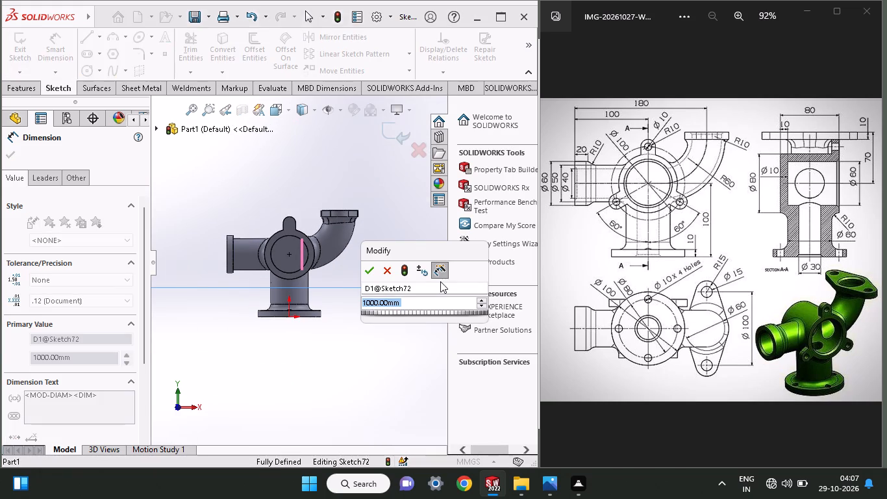
type("100")
key("Return")
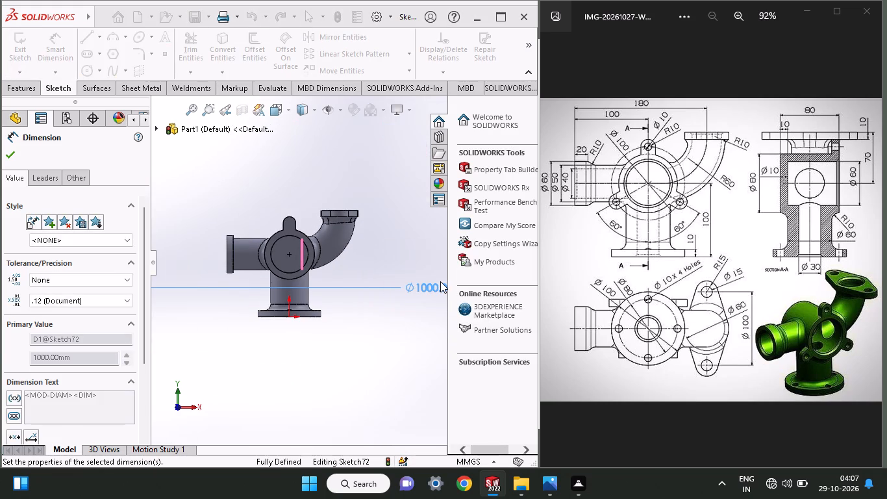
Sketch a sloping line about 89 mm long from the circle's centre down past the circle on the elbow side.
scroll(287, 272, "down", 5, "ctrl")
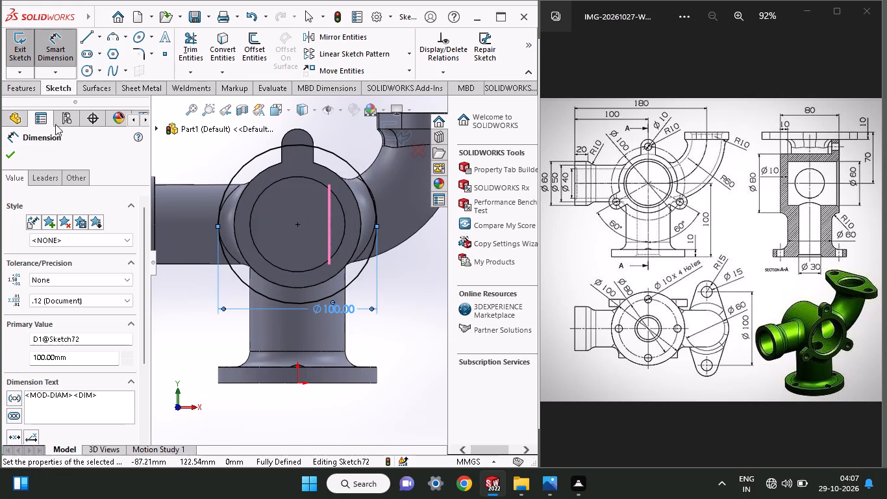
left_click(86, 75)
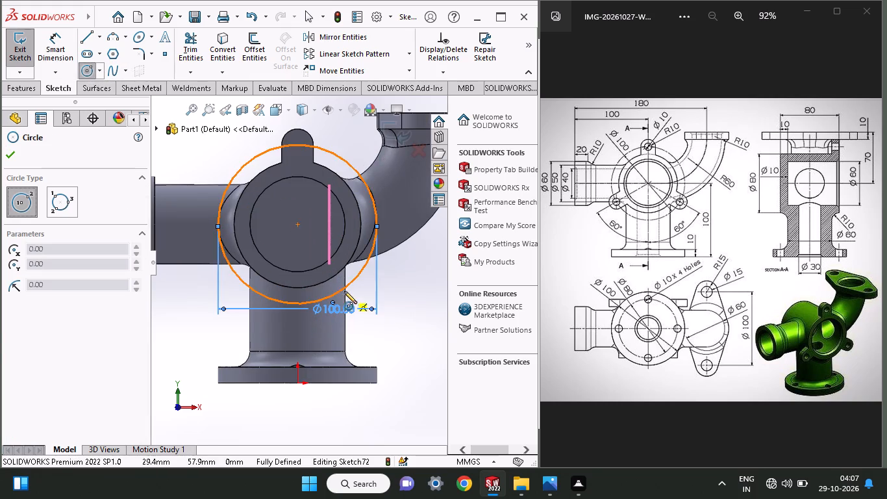
left_click(90, 36)
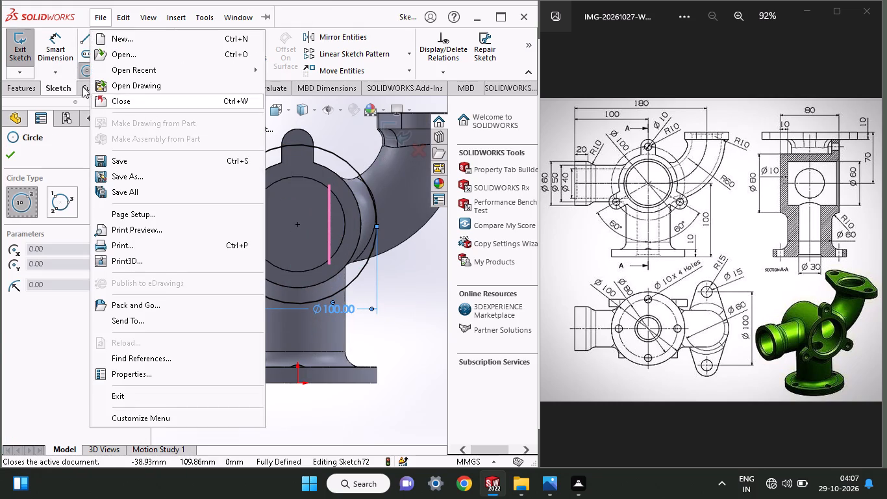
left_click(86, 40)
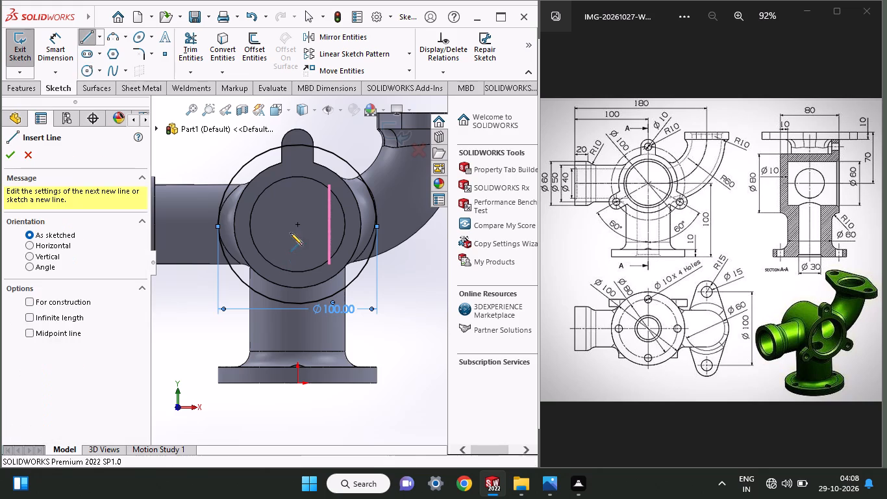
left_click(295, 227)
left_click(405, 315)
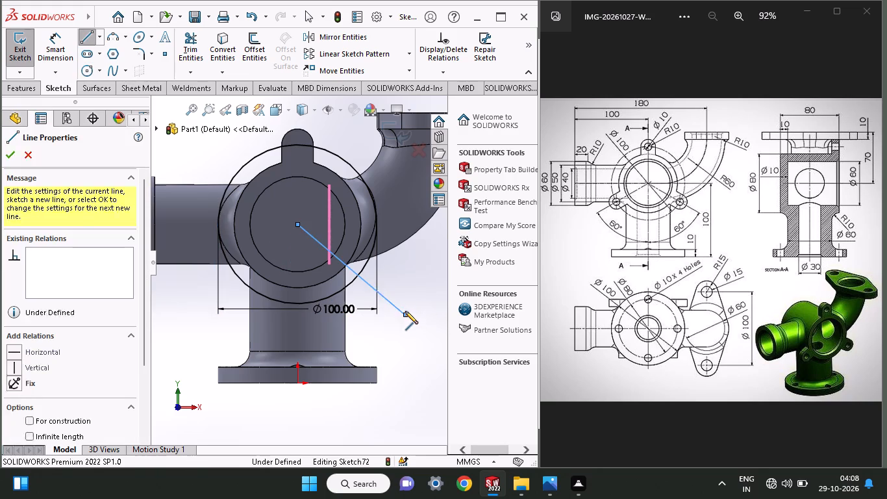
right_click(412, 276)
left_click(431, 289)
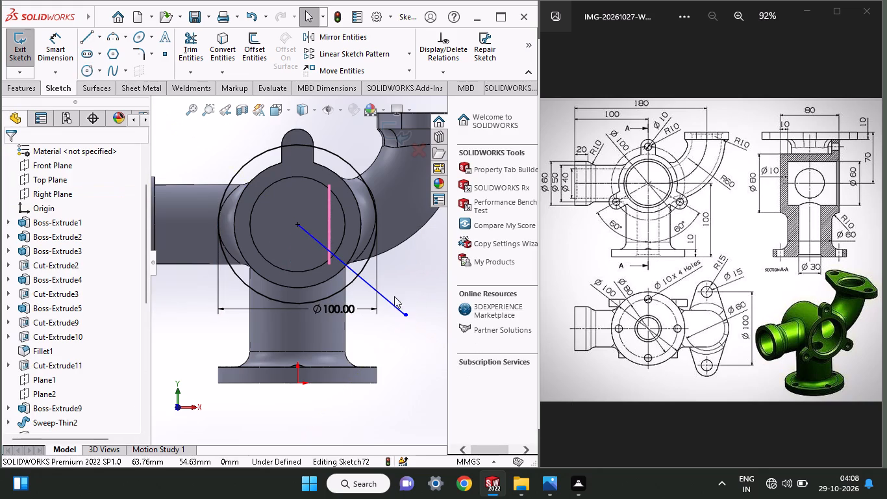
Dimension the sloping line's length as 50 mm.
left_click(46, 47)
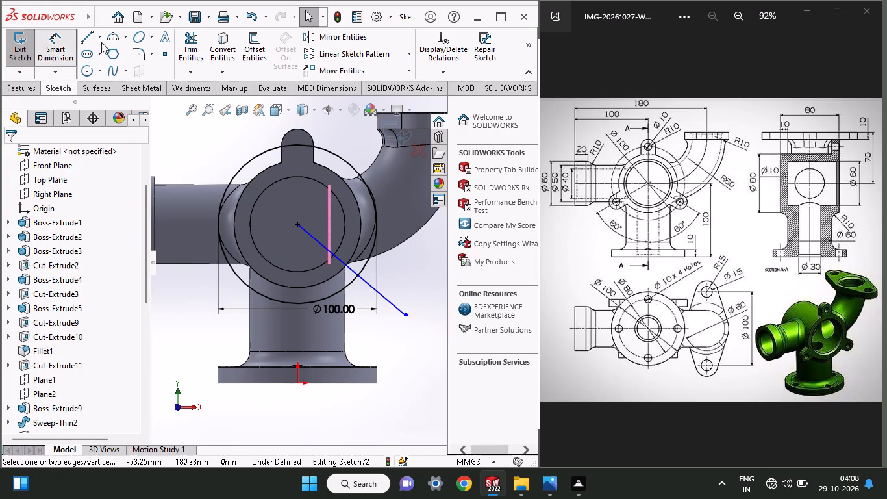
left_click(366, 283)
left_click(395, 262)
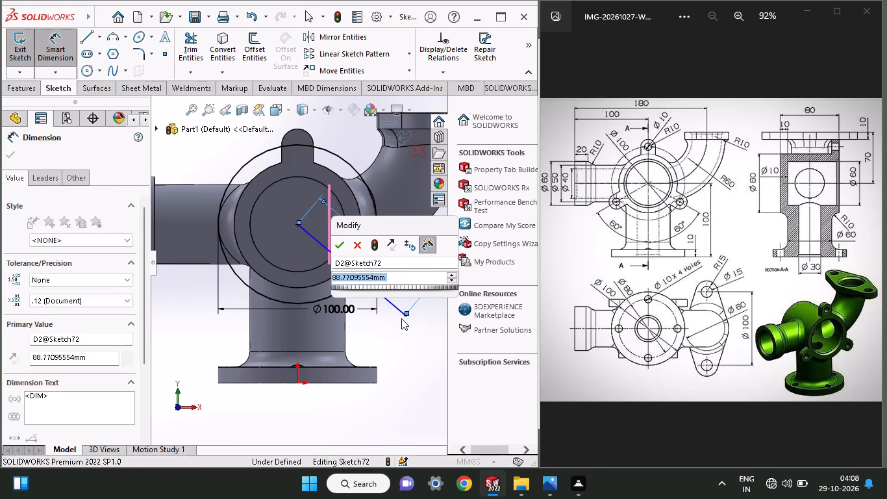
type("50")
key("Return")
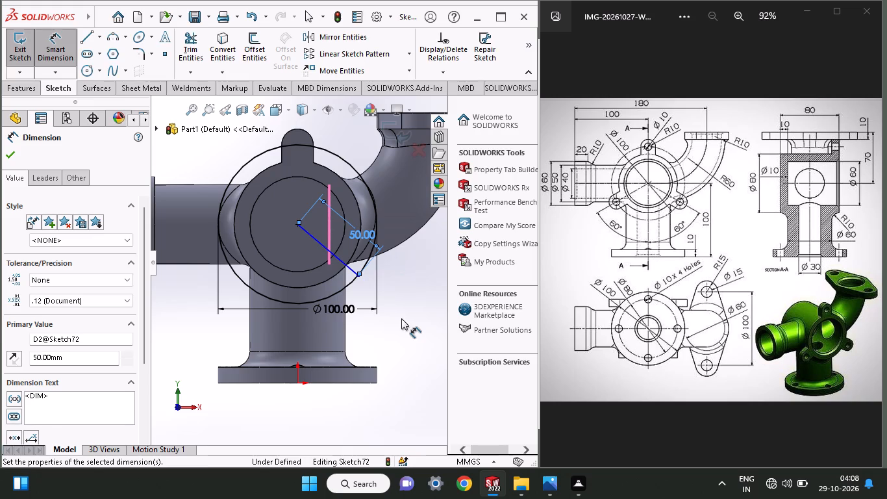
left_click(7, 149)
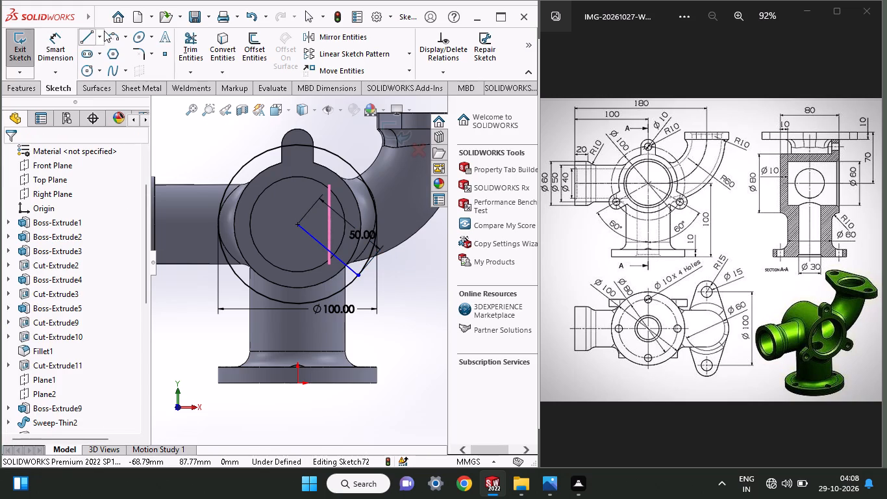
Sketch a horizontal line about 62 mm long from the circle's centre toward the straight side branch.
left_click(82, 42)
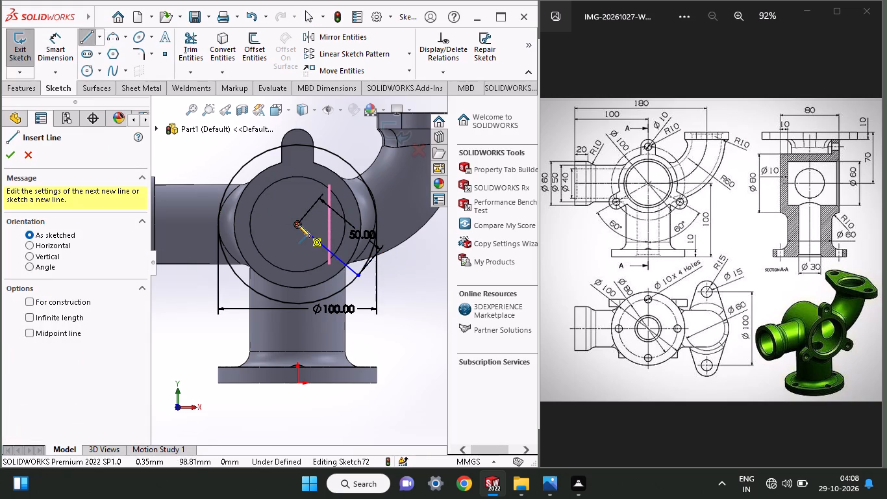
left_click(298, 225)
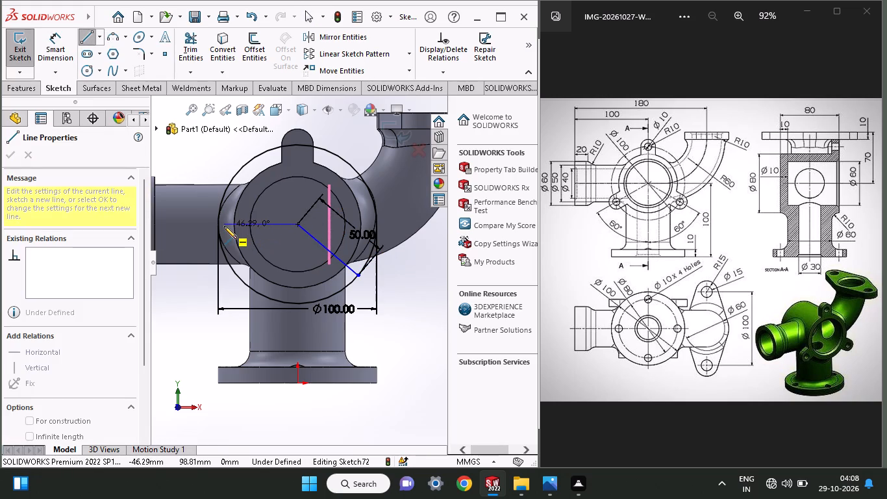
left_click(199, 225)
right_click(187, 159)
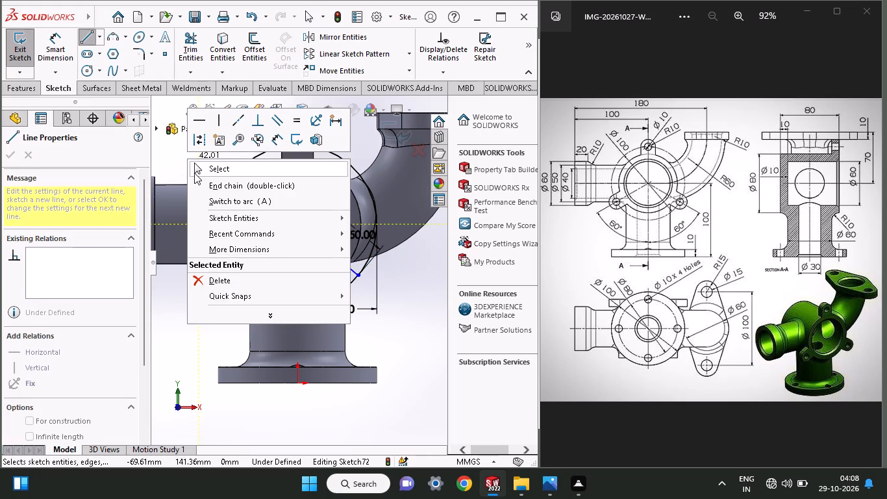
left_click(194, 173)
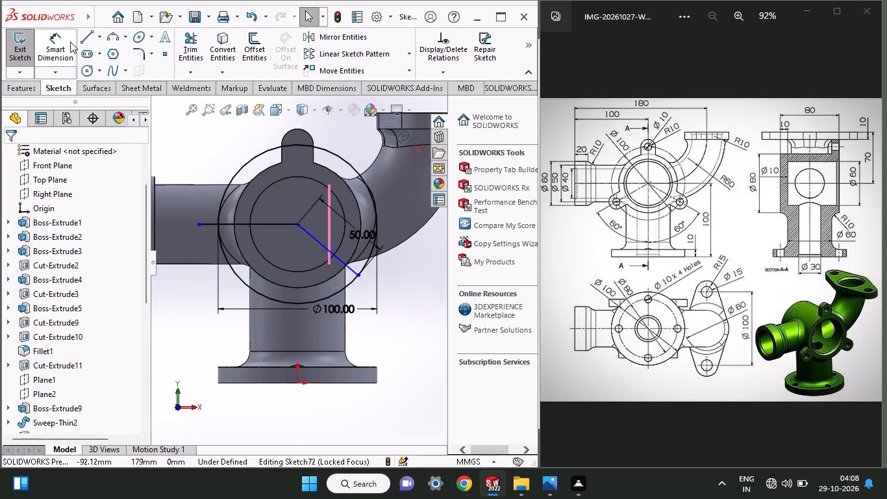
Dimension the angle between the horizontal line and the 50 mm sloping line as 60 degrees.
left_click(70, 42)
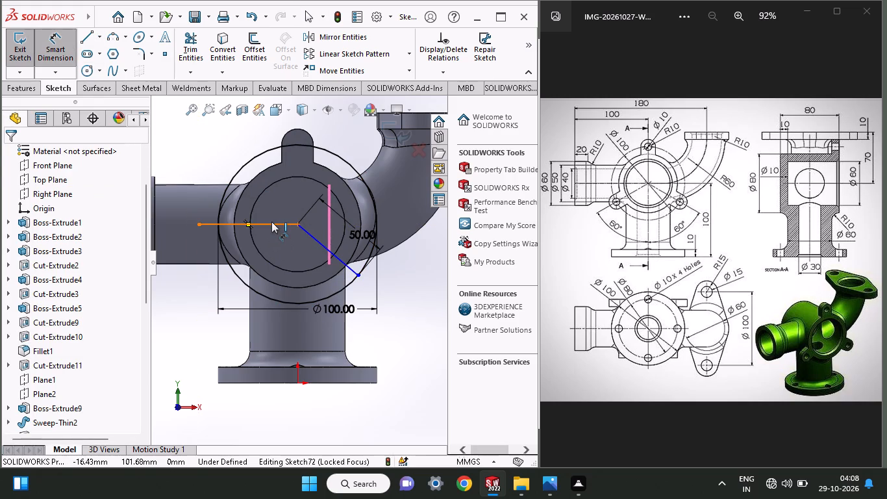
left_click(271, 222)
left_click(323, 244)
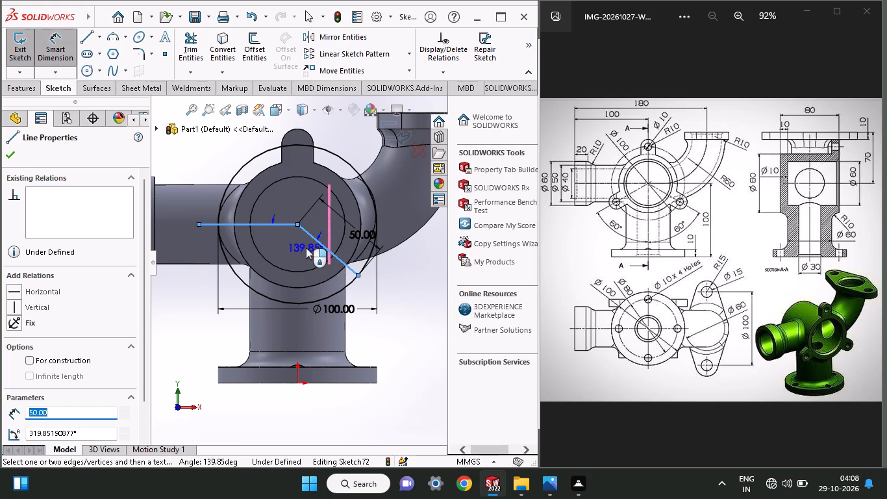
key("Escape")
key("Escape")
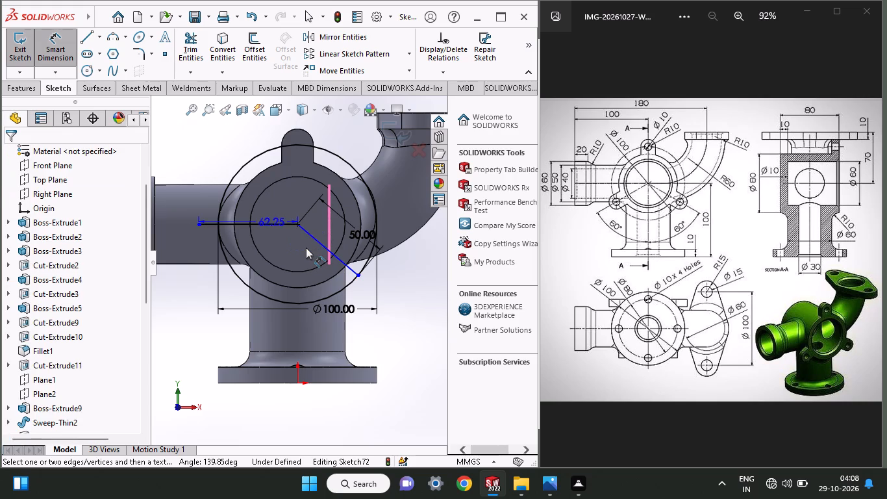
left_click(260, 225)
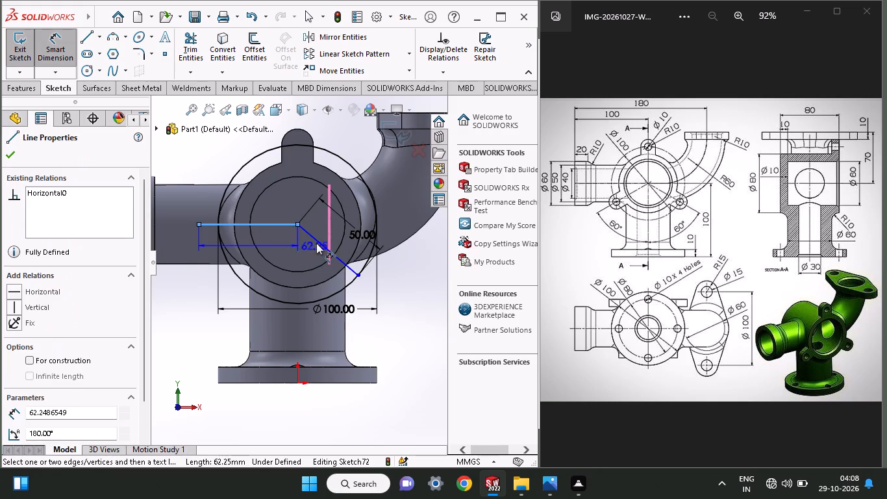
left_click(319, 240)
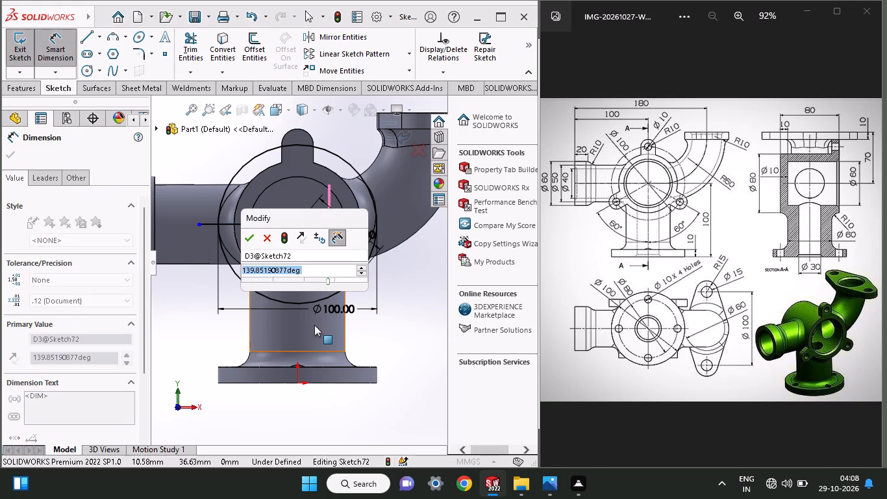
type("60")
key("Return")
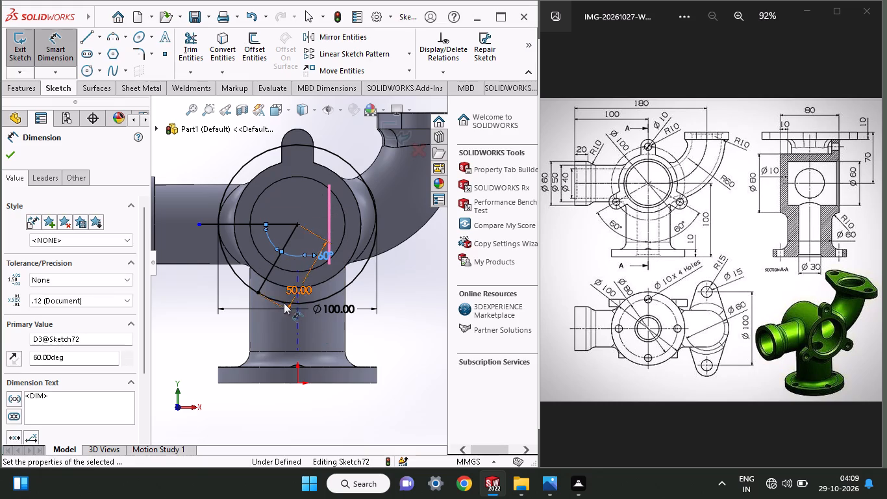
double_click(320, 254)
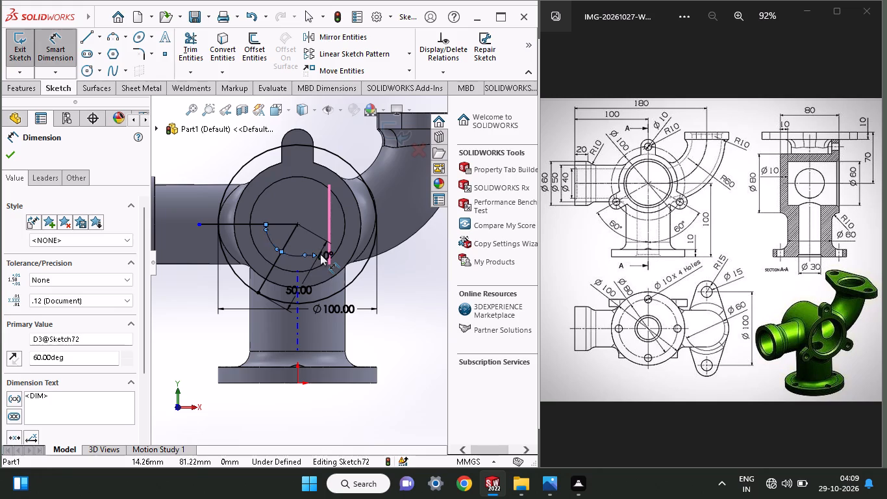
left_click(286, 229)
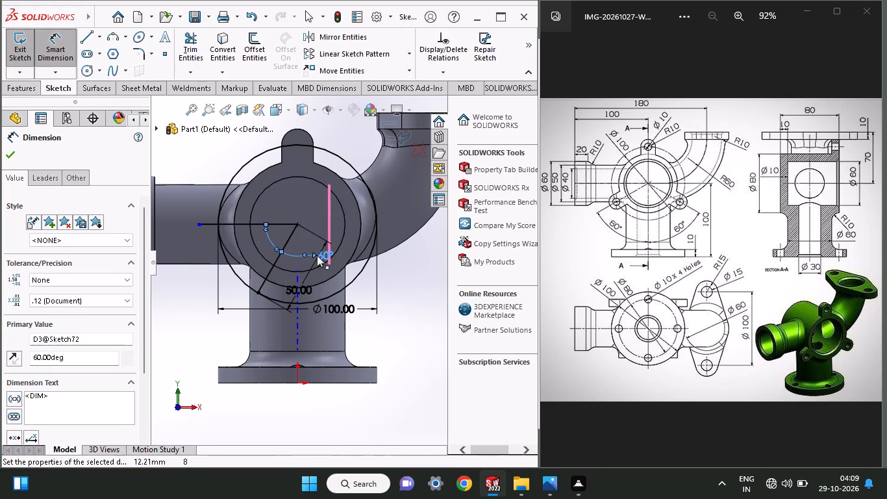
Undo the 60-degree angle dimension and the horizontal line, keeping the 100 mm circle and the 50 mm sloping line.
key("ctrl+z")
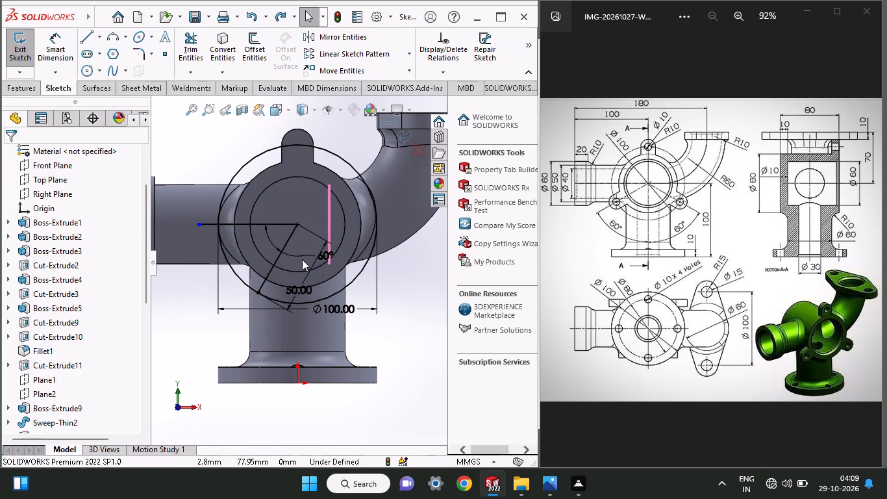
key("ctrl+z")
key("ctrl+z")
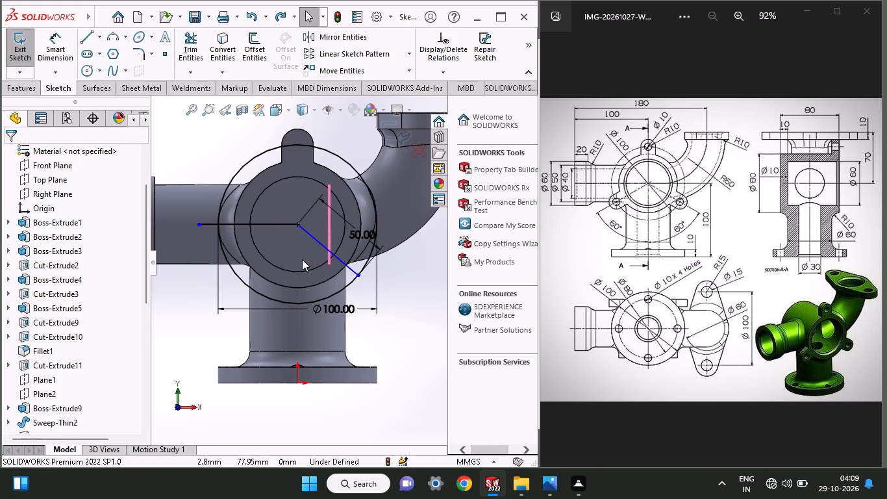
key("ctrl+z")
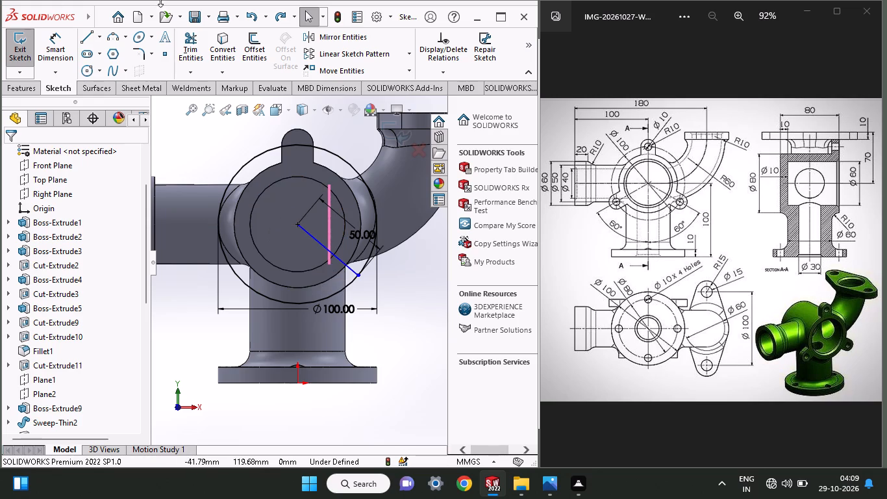
Sketch a vertical line about 66 mm long downward from the 100 mm circle's centre.
left_click(83, 32)
left_click(296, 223)
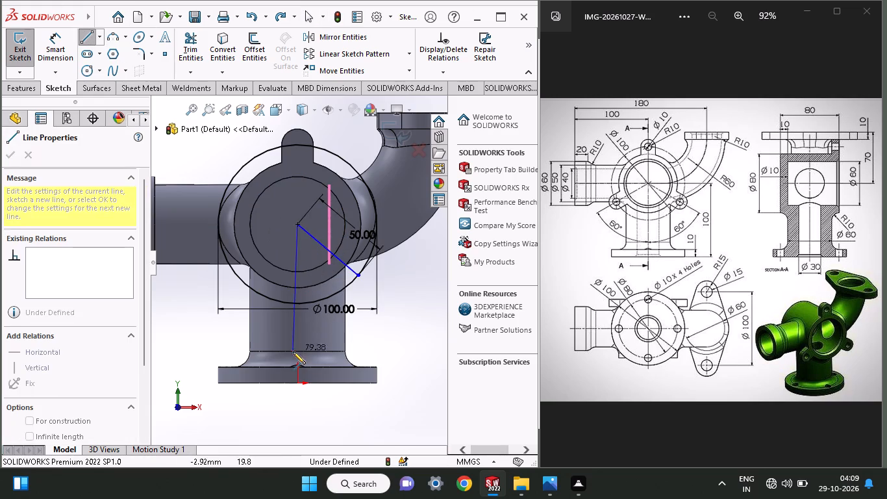
left_click(301, 329)
right_click(168, 336)
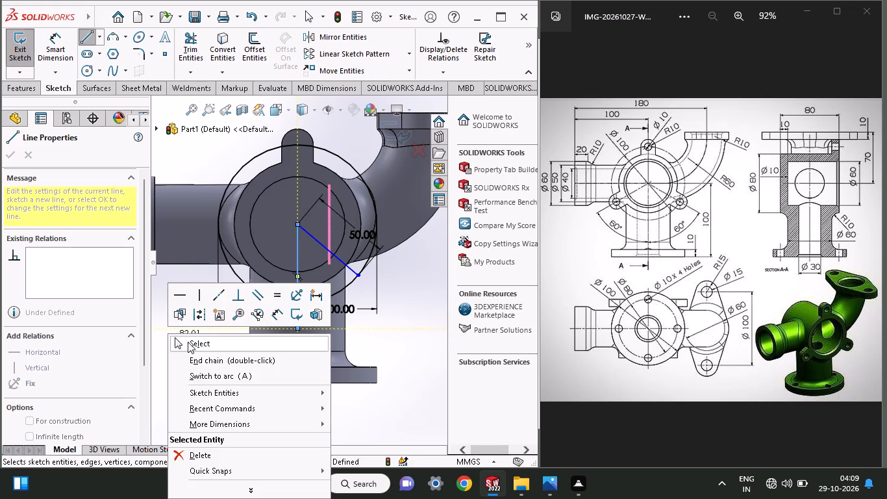
left_click(188, 342)
Dimension the angle between the vertical line and the 50 mm sloping line as 60 degrees.
left_click(55, 55)
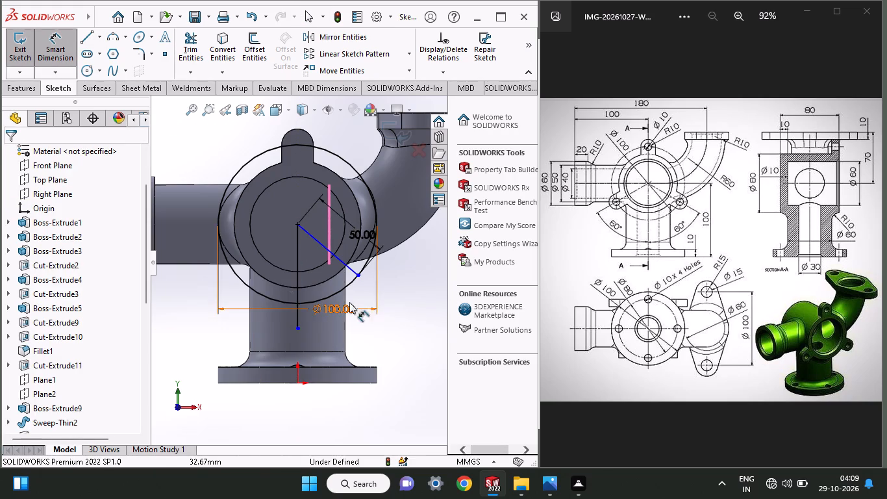
left_click(300, 282)
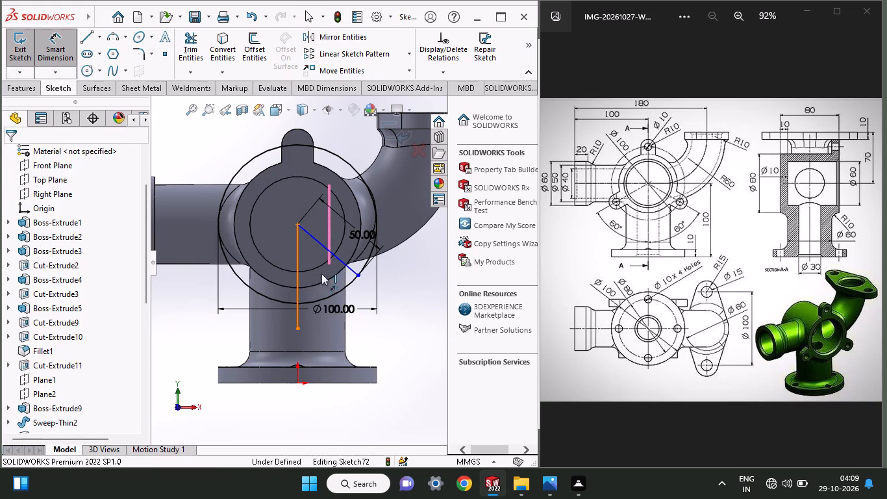
left_click(340, 261)
left_click(355, 303)
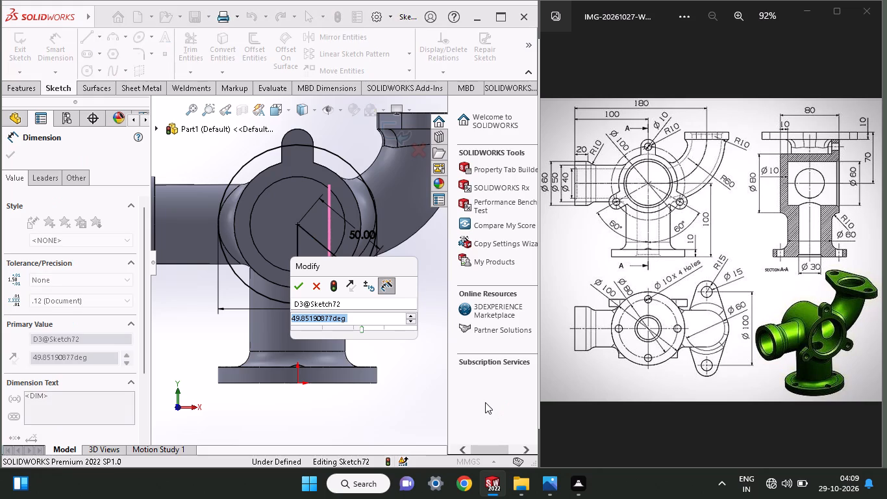
type("60")
key("Return")
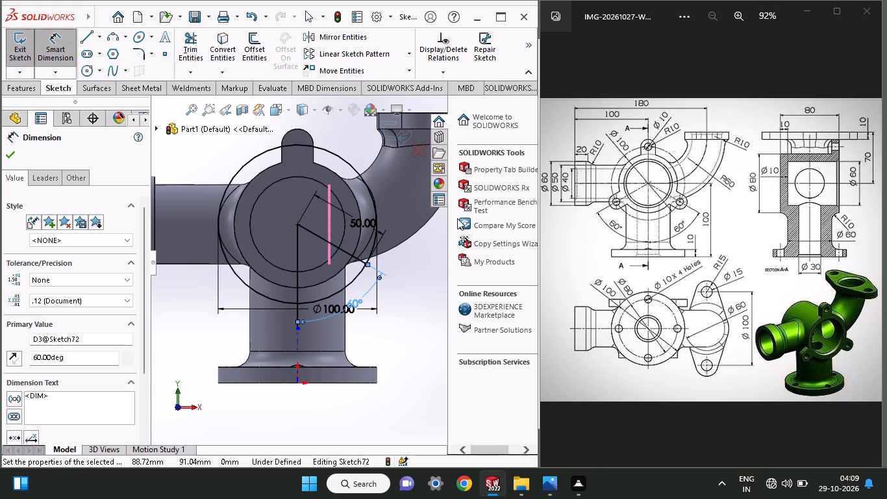
Sketch a circle about 16 mm in diameter centred on the outer end of the 50 mm sloping line.
left_click(87, 69)
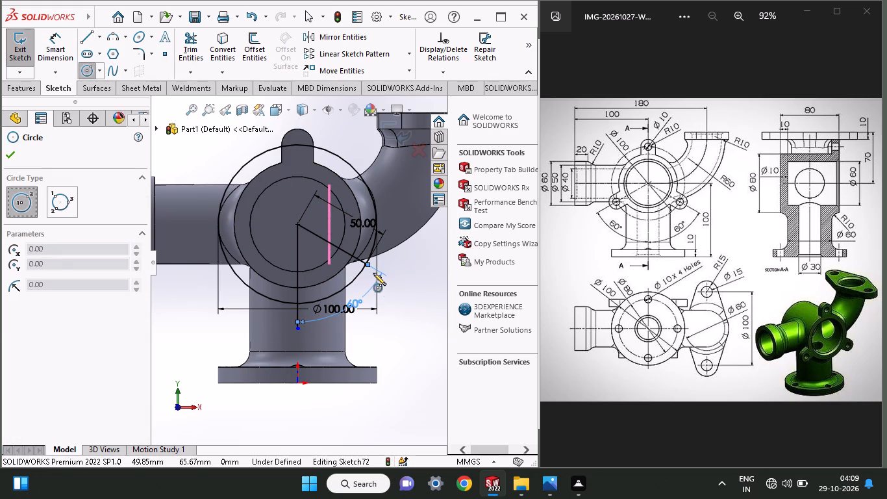
left_click(368, 262)
left_click(372, 275)
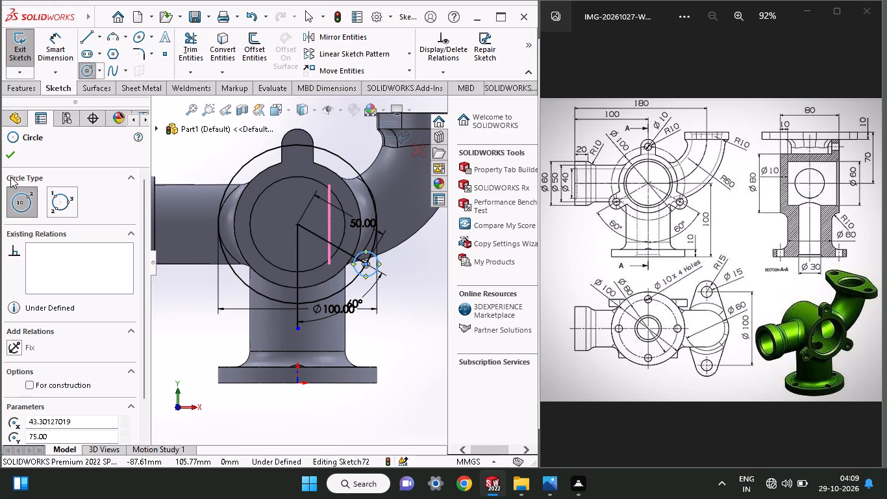
left_click(12, 150)
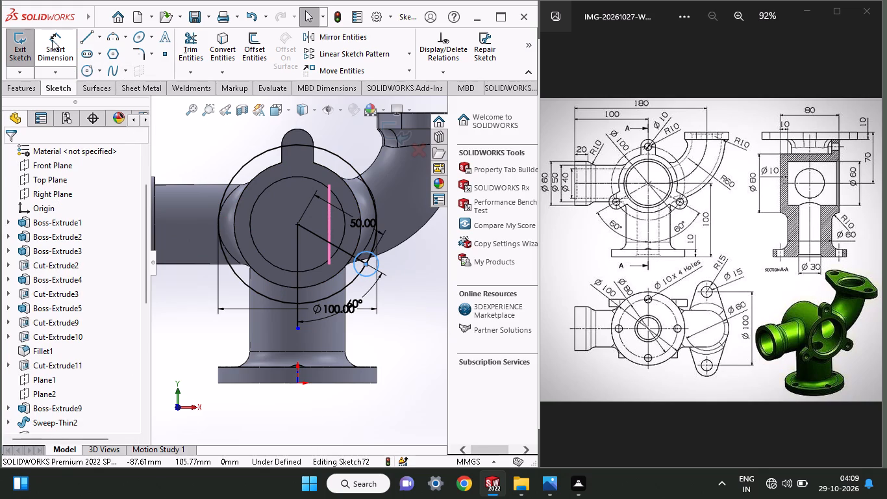
Dimension the small circle's diameter as 20 mm.
left_click(51, 38)
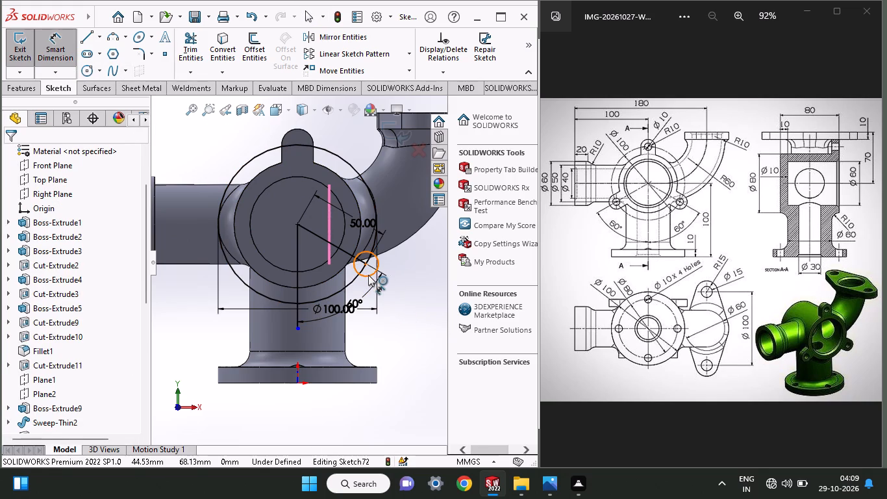
left_click(368, 275)
left_click(403, 309)
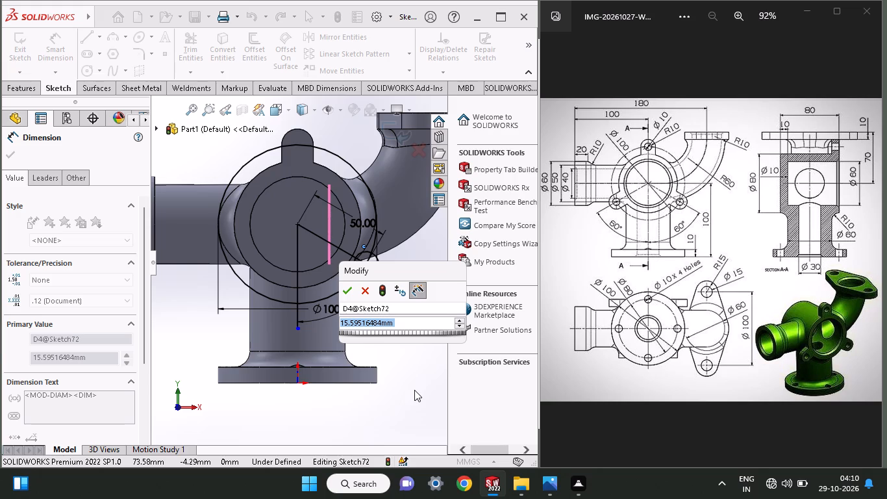
type("20")
key("Return")
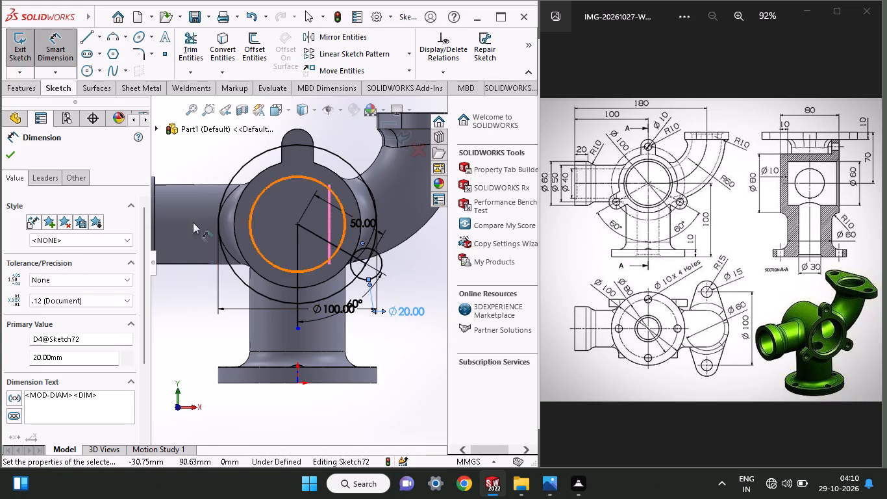
left_click(5, 155)
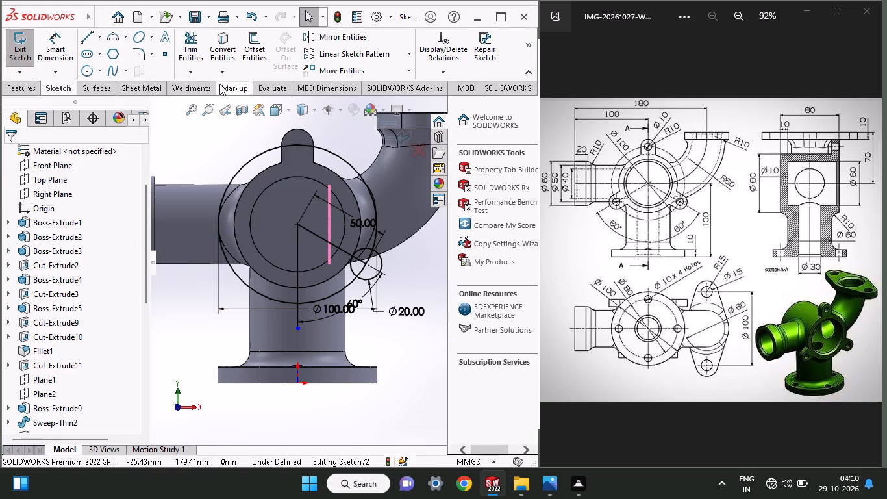
Sketch a second sloping line about 85 mm long from the 100 mm circle's centre, 45 degrees downward on the straight branch's side.
left_click(83, 36)
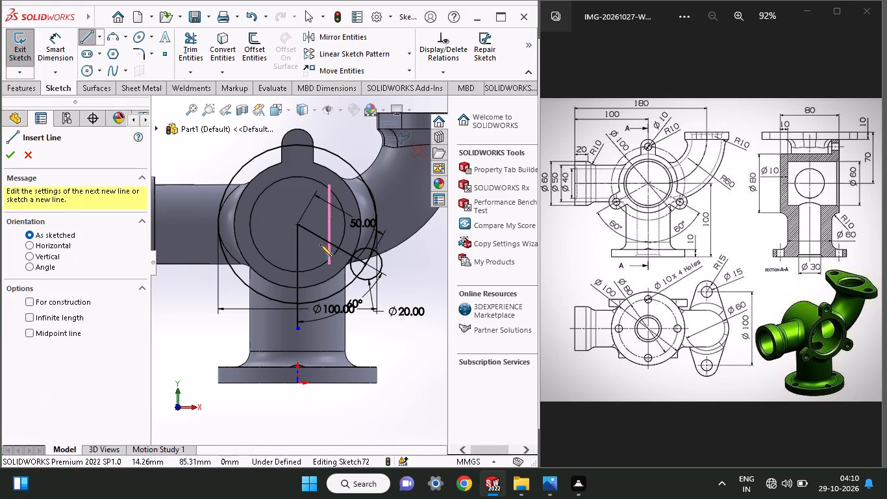
left_click(299, 227)
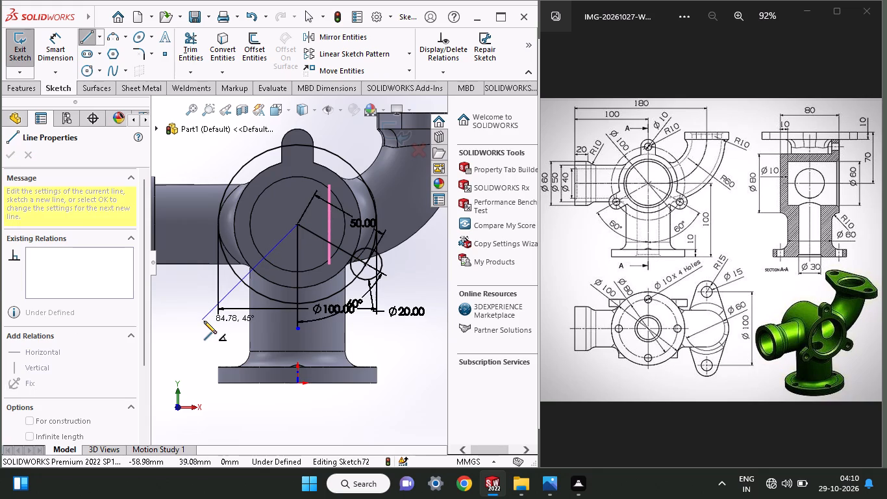
left_click(204, 321)
right_click(184, 296)
left_click(195, 300)
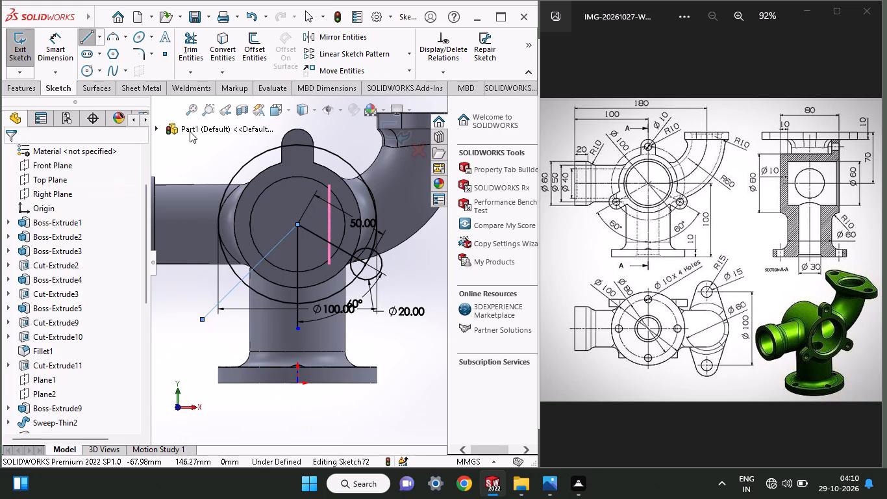
Dimension the second sloping line's length as 50 mm.
left_click(42, 44)
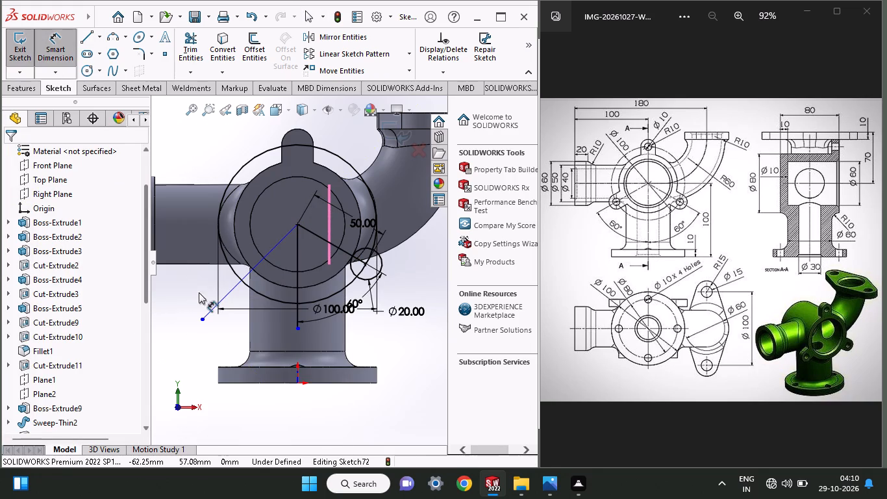
left_click(222, 300)
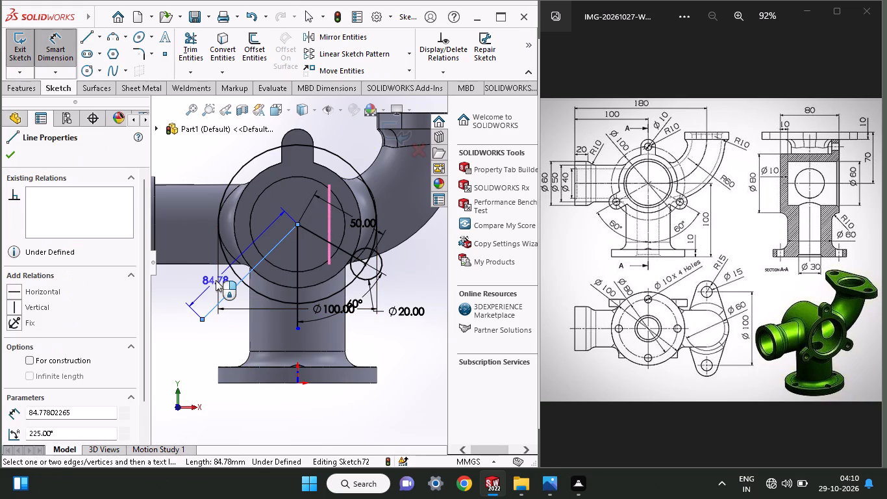
left_click(216, 280)
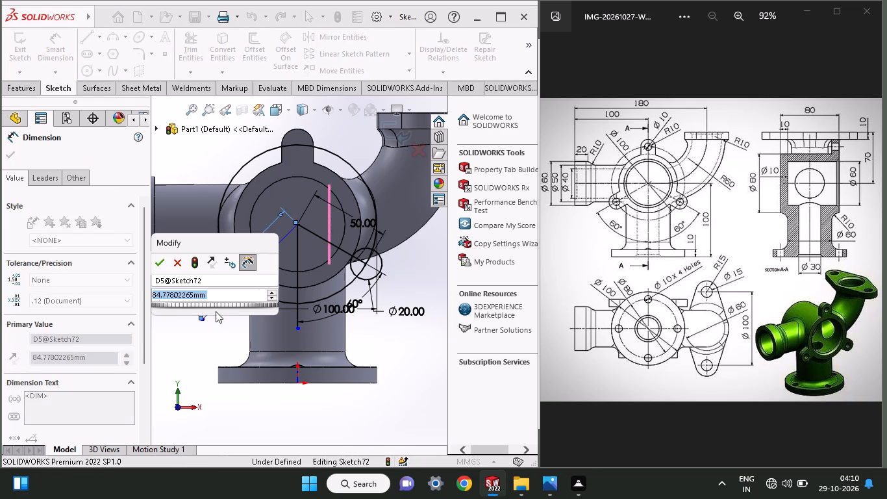
type("50")
key("Return")
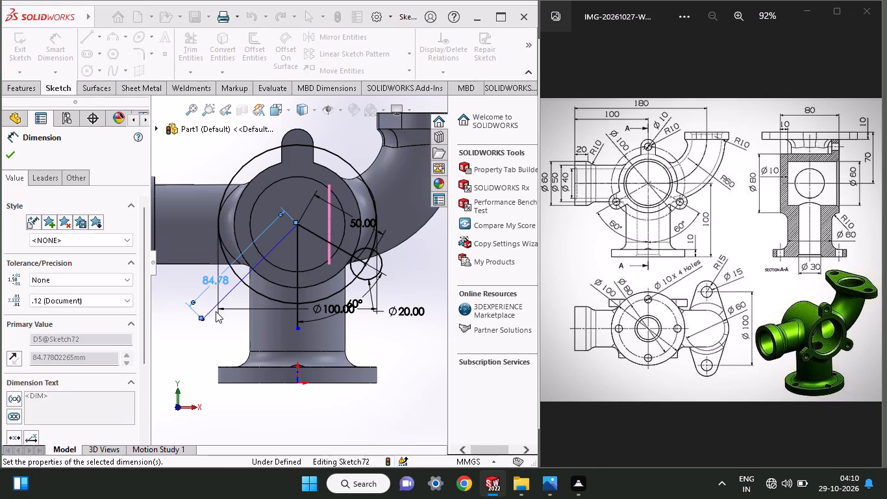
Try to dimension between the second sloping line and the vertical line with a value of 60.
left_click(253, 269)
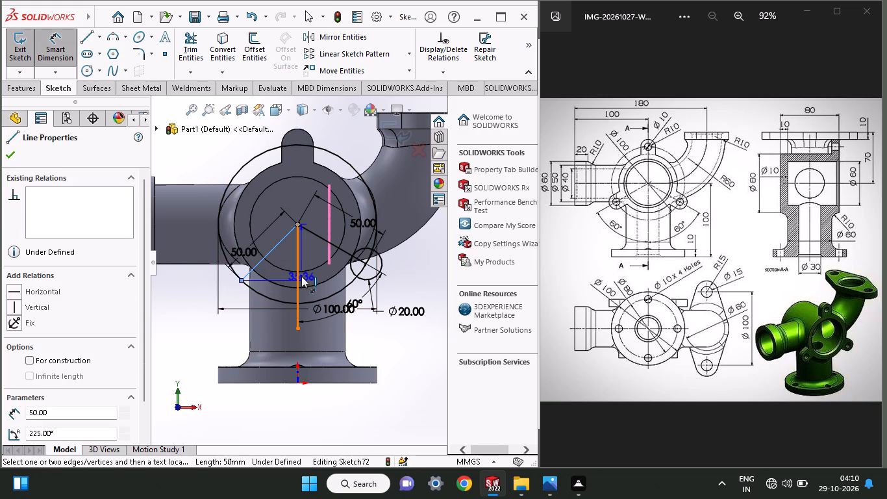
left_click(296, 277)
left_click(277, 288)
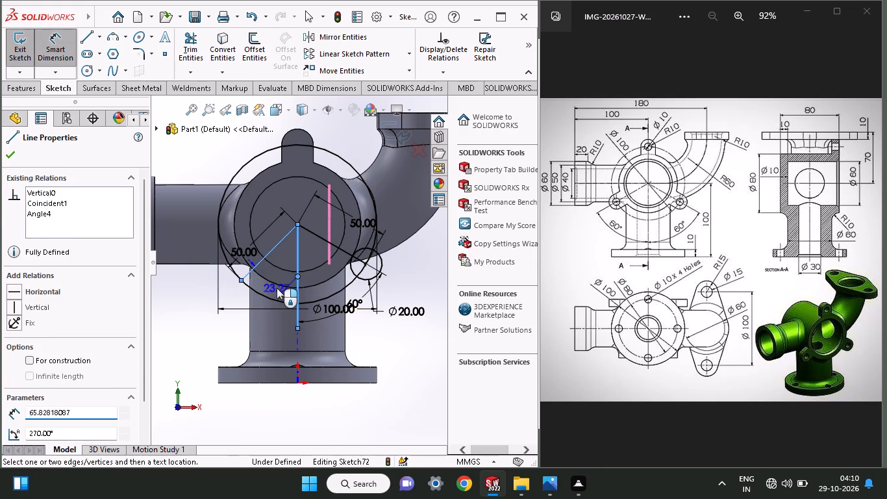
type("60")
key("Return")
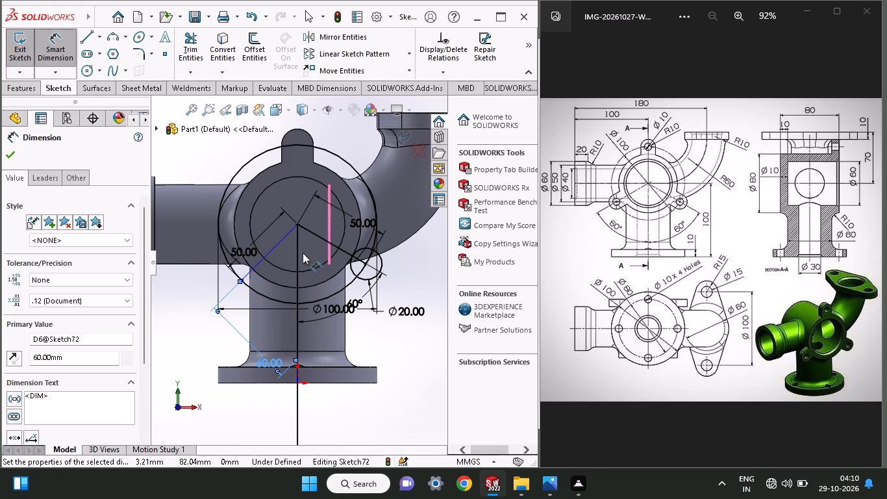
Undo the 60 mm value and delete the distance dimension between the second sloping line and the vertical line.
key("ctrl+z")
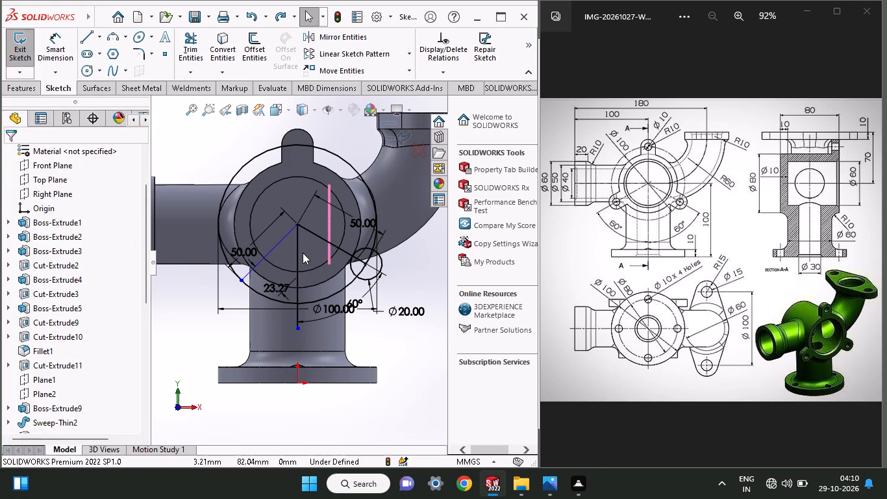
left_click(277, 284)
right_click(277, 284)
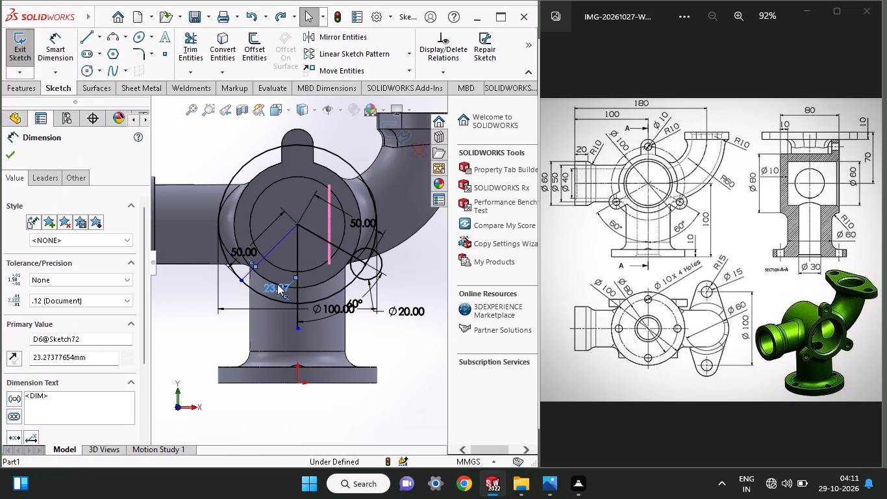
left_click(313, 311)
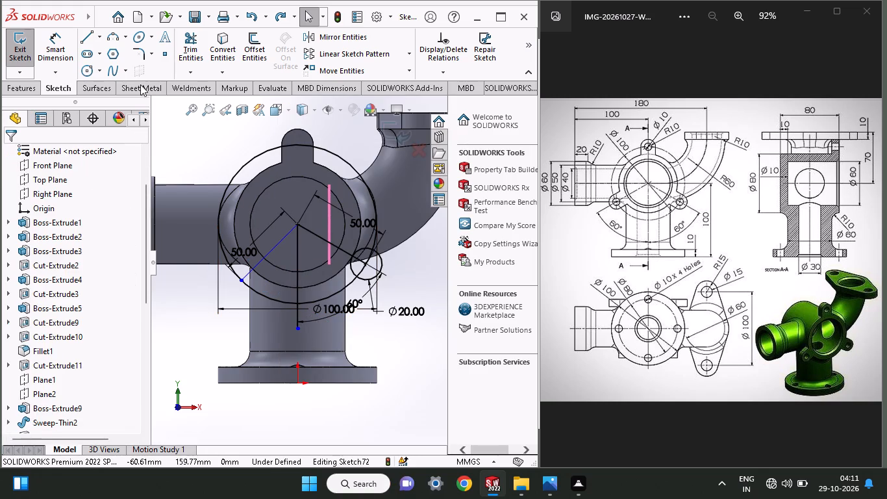
Dimension the angle between the second sloping line and the vertical line as 60 degrees.
left_click(60, 49)
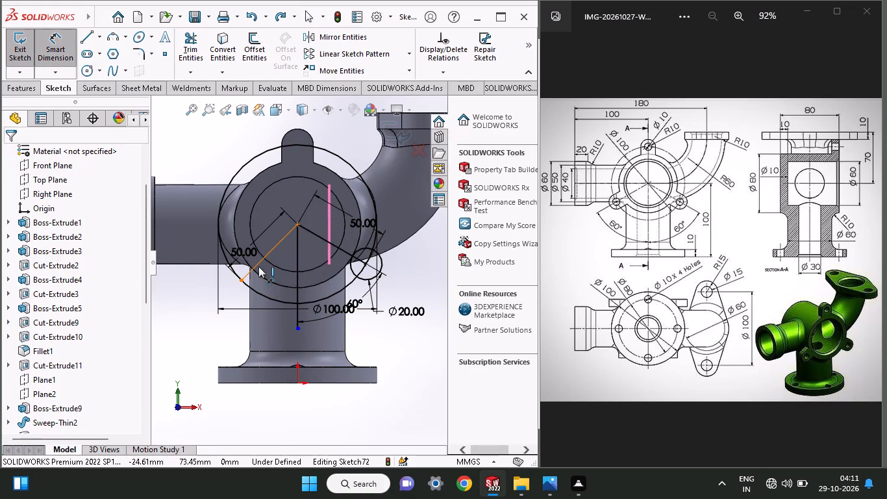
left_click(258, 266)
left_click(299, 285)
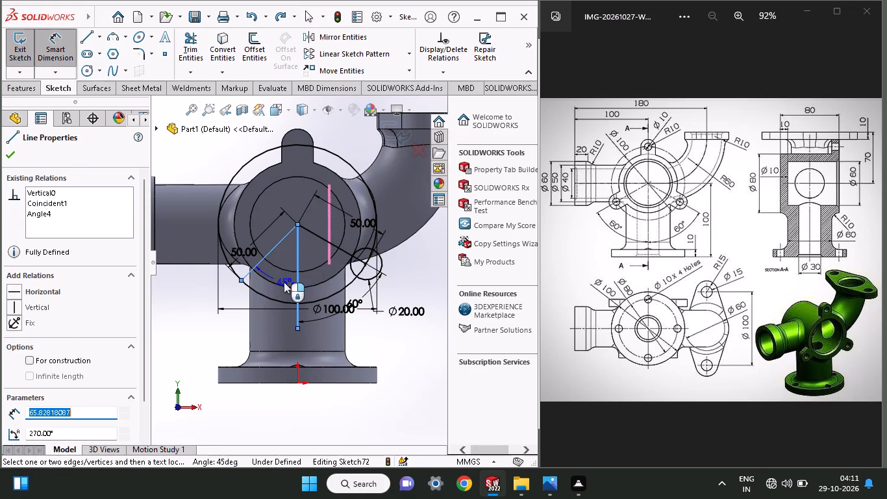
left_click(284, 282)
type("60")
key("Return")
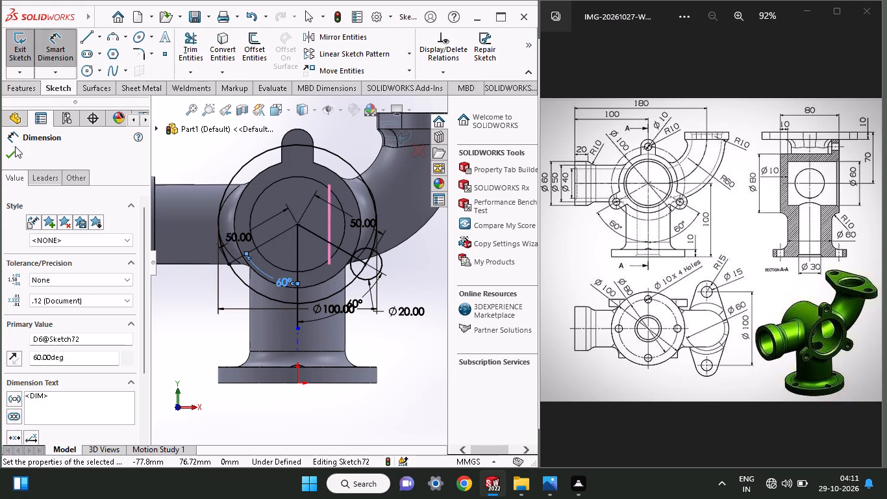
left_click(12, 160)
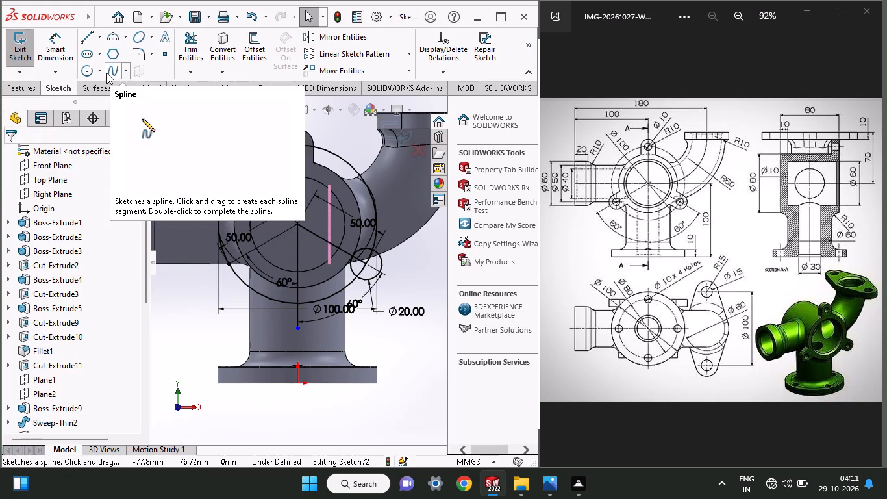
Sketch a circle about 20 mm in diameter centred on the second sloping line's outer end.
left_click(91, 74)
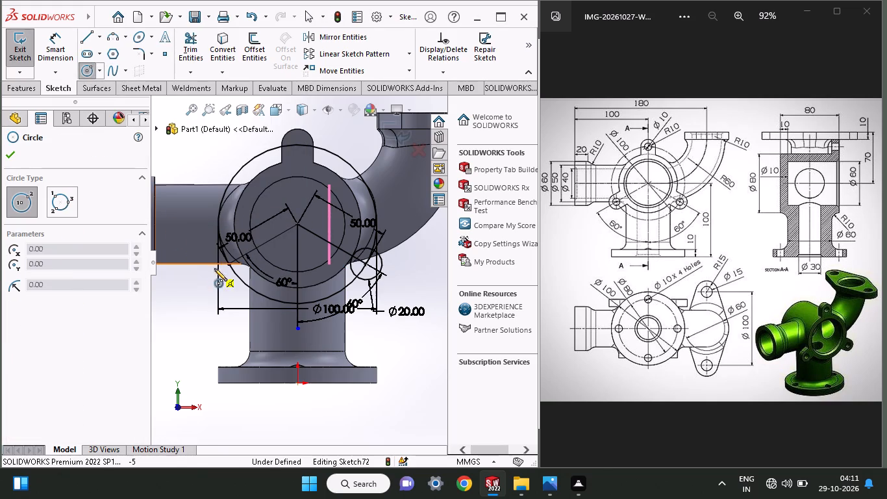
left_click(229, 264)
left_click(222, 279)
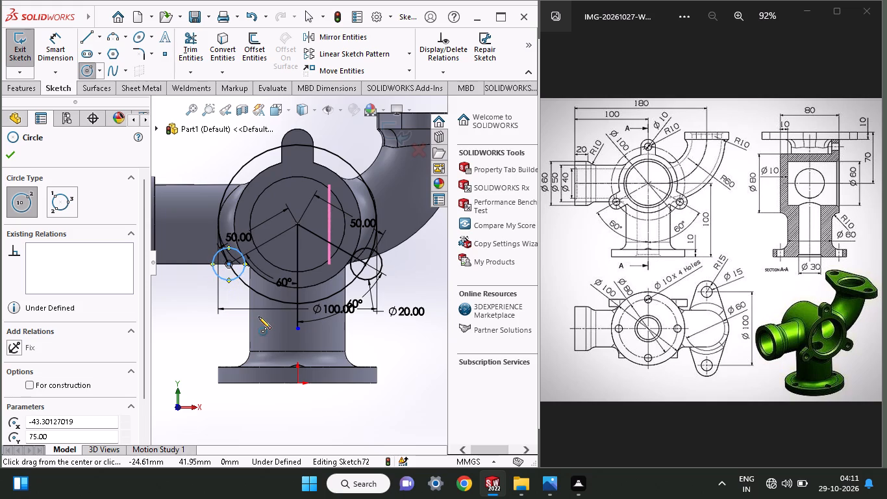
Dimension the diameter of the circle on the second sloping line's outer end as 20 mm.
left_click(53, 49)
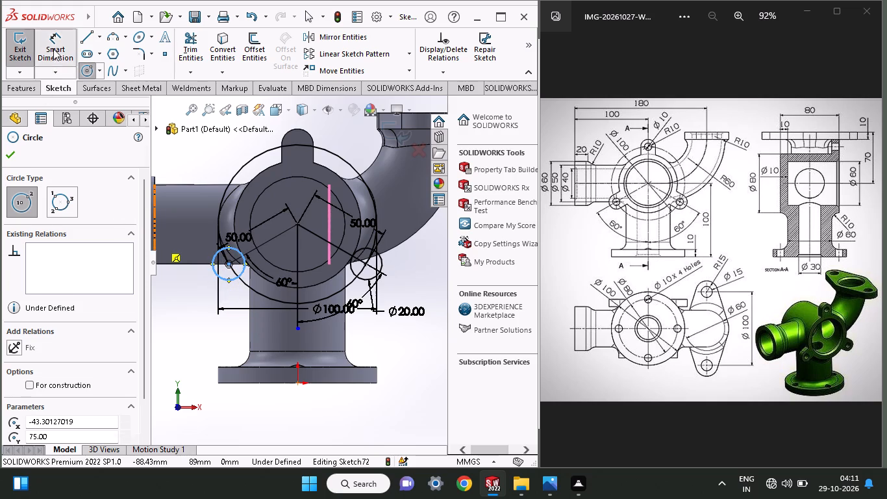
left_click(231, 284)
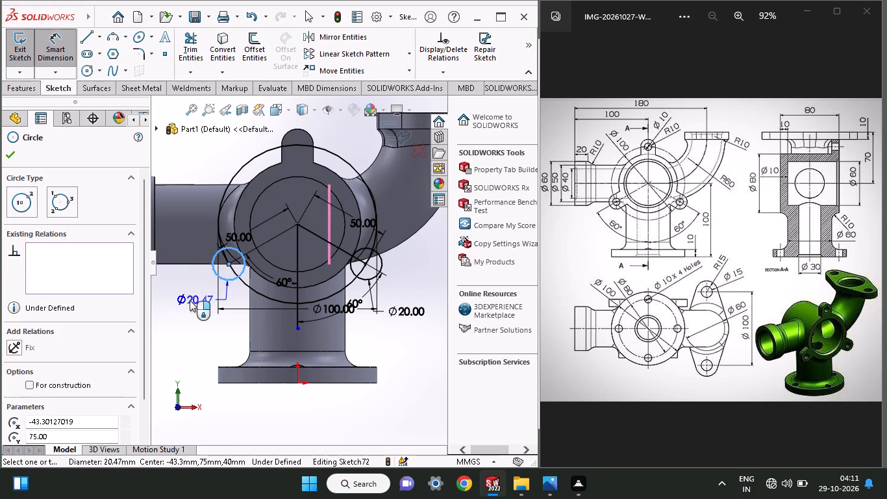
left_click(190, 300)
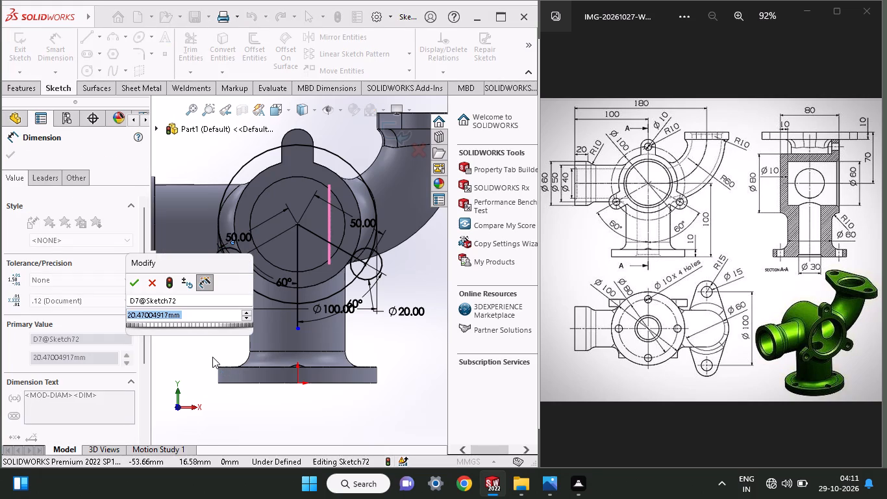
type("20")
key("Return")
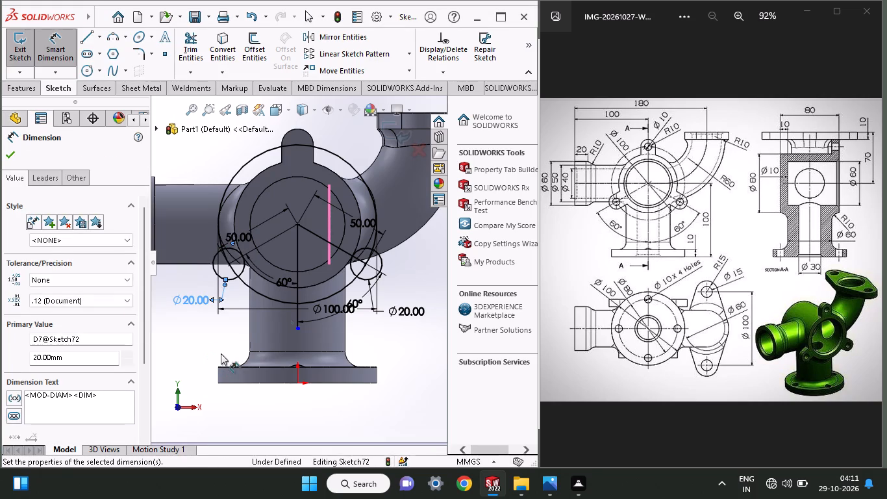
Add a second diameter dimension to the circle on the first sloping line's outer end, making it driven.
left_click(362, 277)
left_click(418, 293)
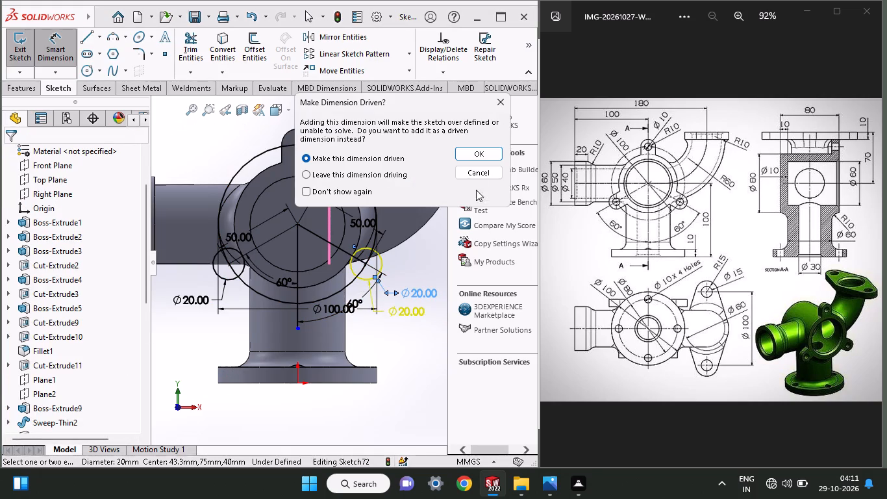
left_click(479, 157)
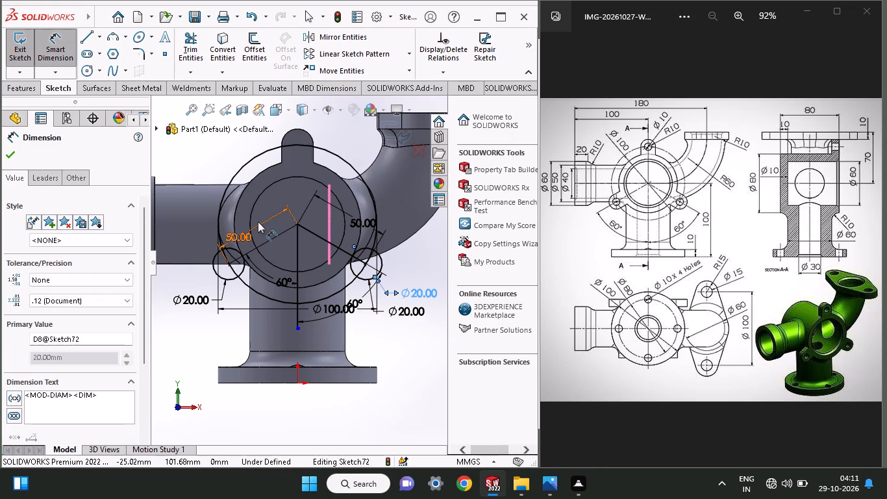
Start the Line tool to sketch a line near the lug circle on the second sloping line.
scroll(258, 222, "down", 3, "ctrl")
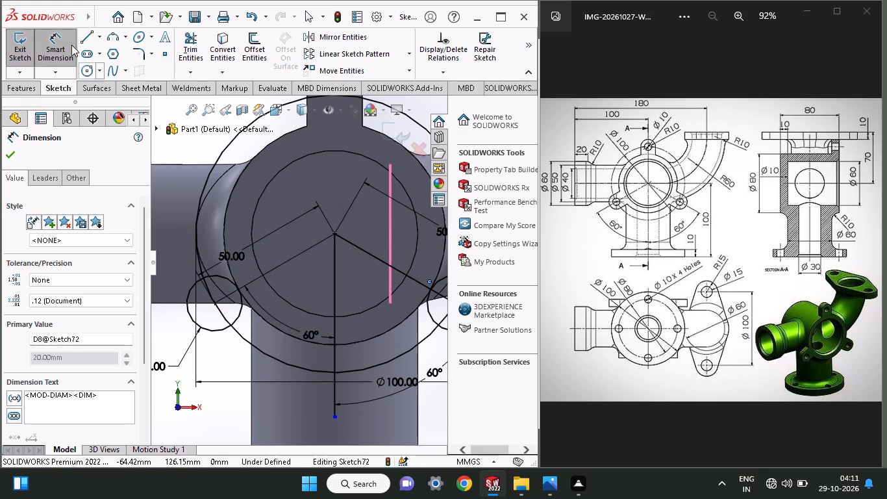
left_click(89, 37)
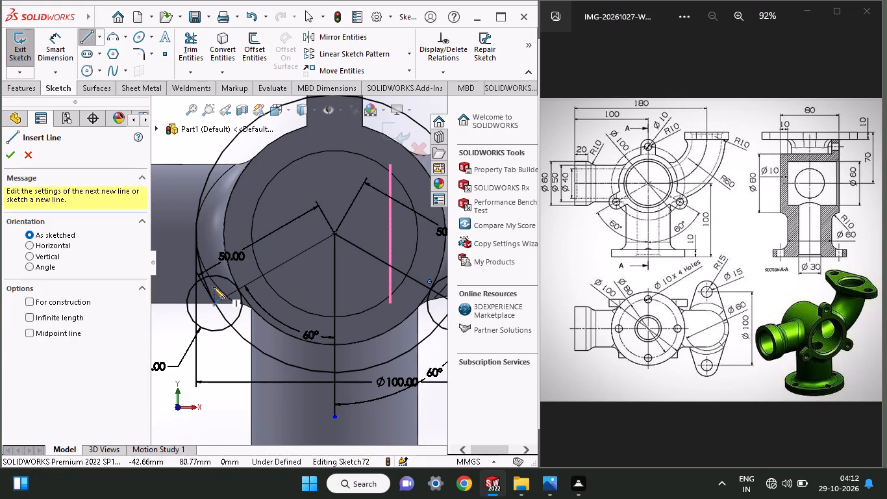
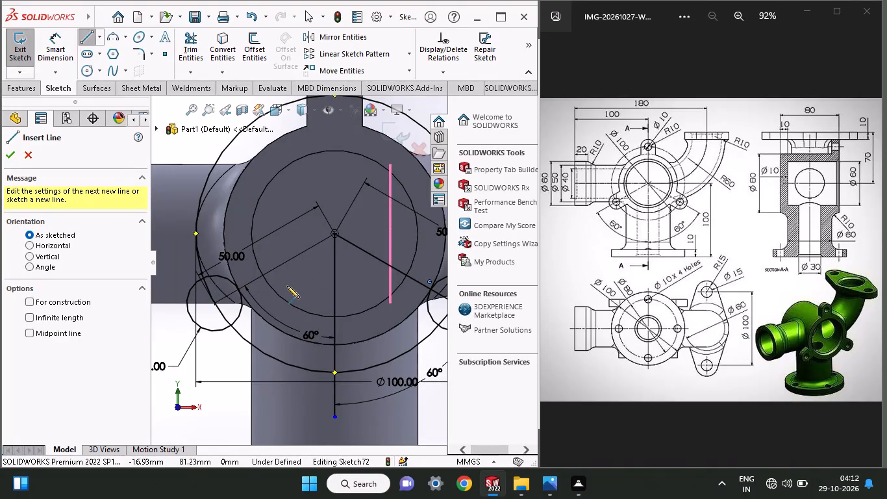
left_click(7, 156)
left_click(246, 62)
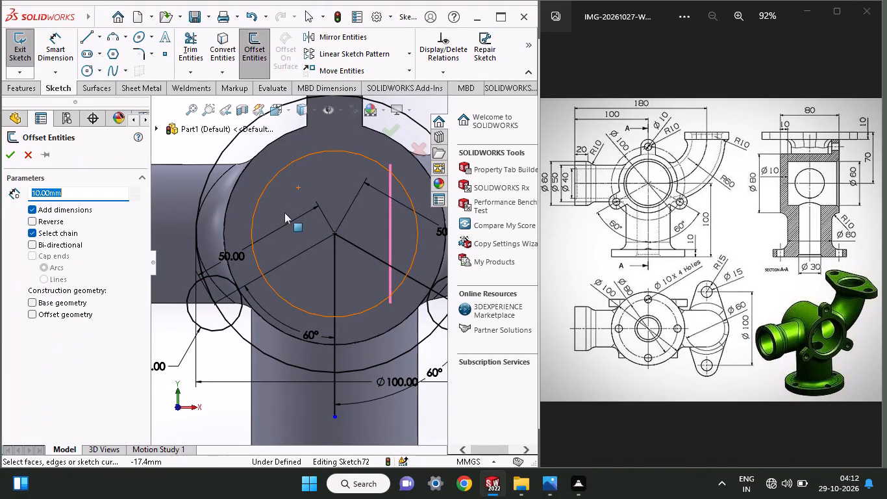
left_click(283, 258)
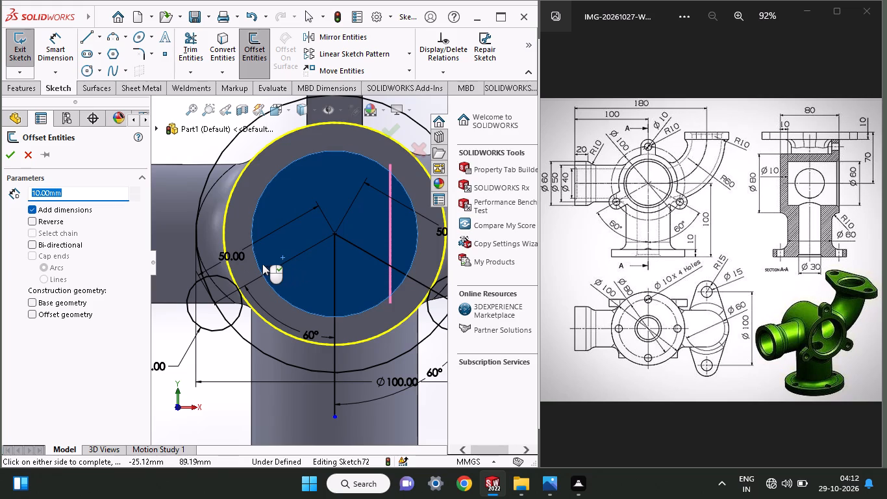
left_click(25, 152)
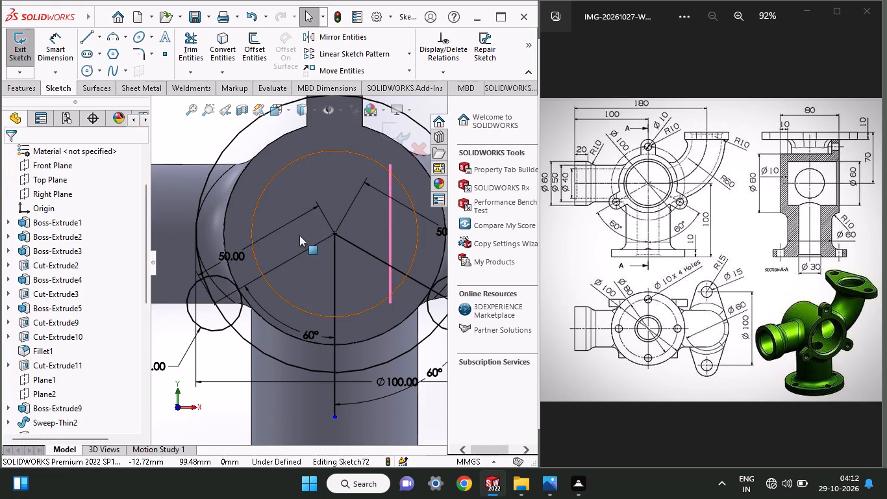
Offset the first sloping line 10 mm to both sides with bi-directional offset and chain selection off.
left_click(246, 55)
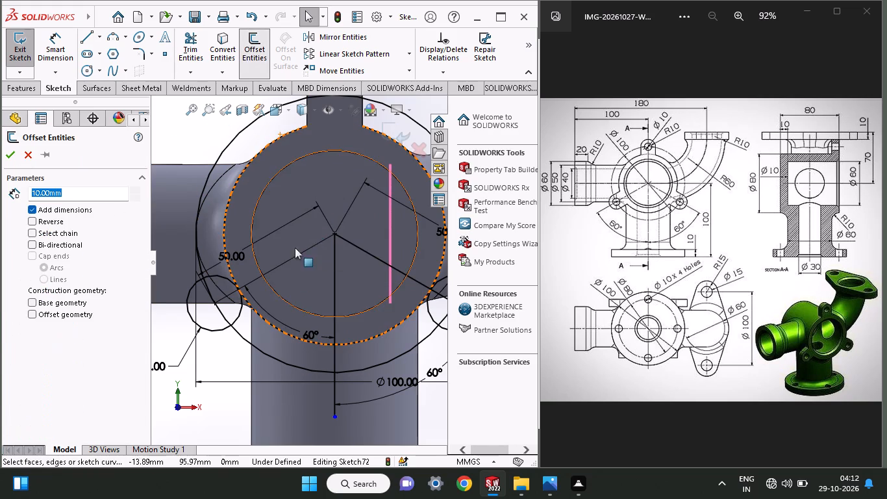
left_click(288, 258)
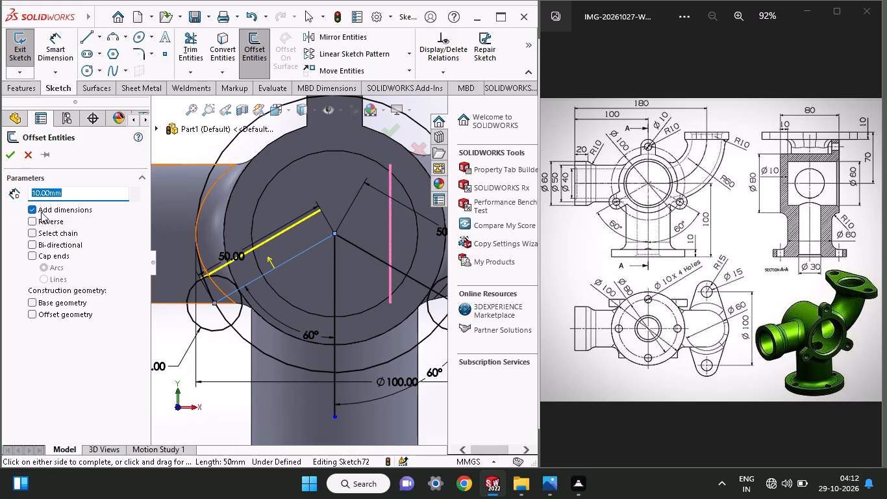
left_click(42, 233)
left_click(43, 230)
left_click(37, 246)
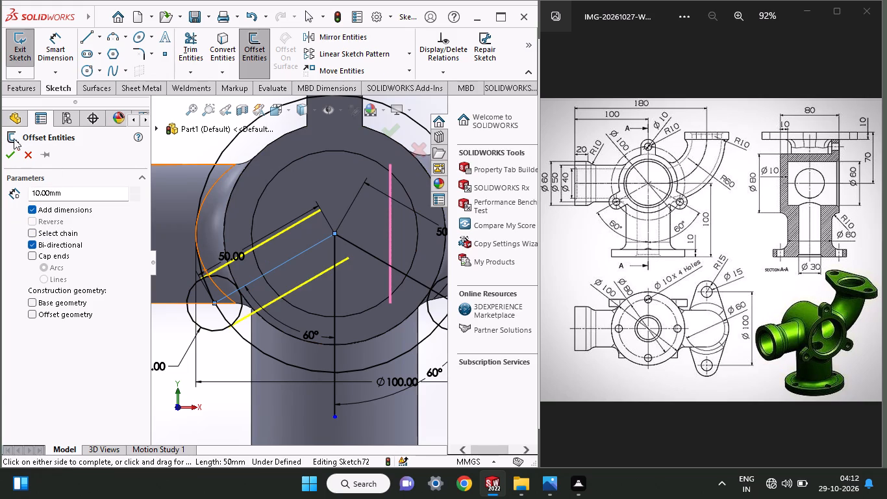
left_click(11, 157)
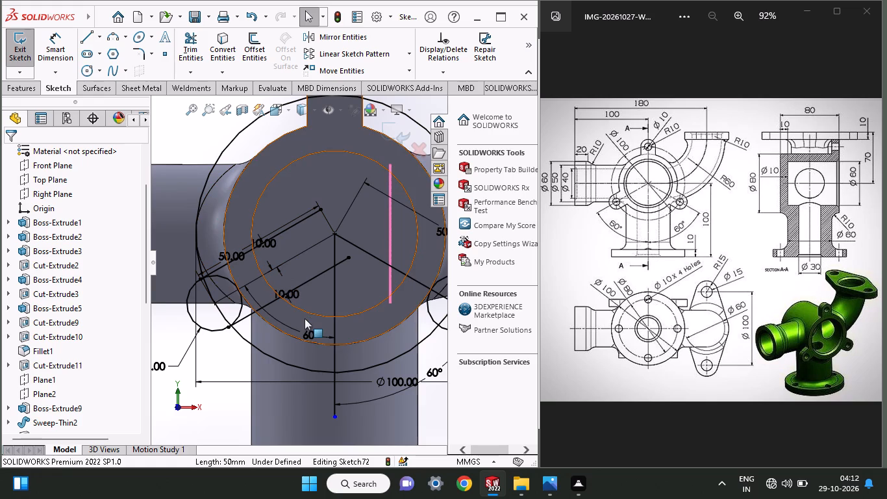
Offset the second sloping line 10 mm to both sides with the bi-directional option.
scroll(305, 318, "up", 1, "ctrl")
scroll(399, 262, "down", 4, "ctrl")
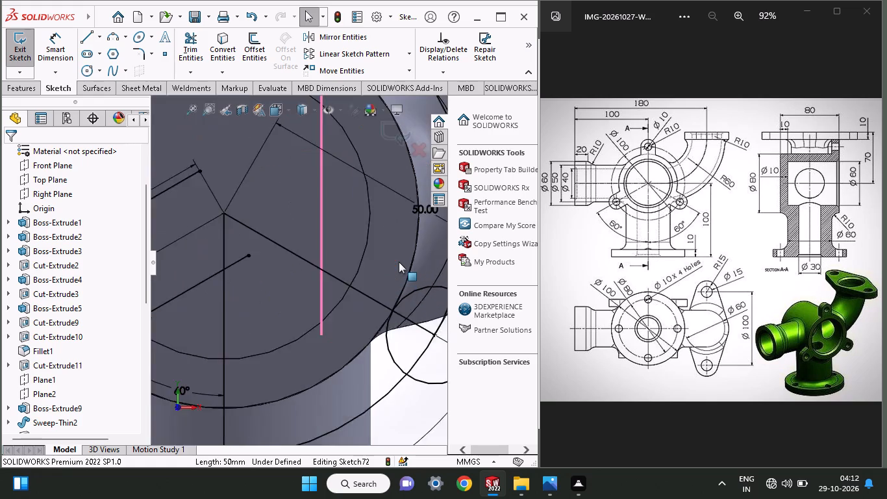
scroll(399, 262, "up", 3, "ctrl")
scroll(399, 262, "down", 2, "ctrl")
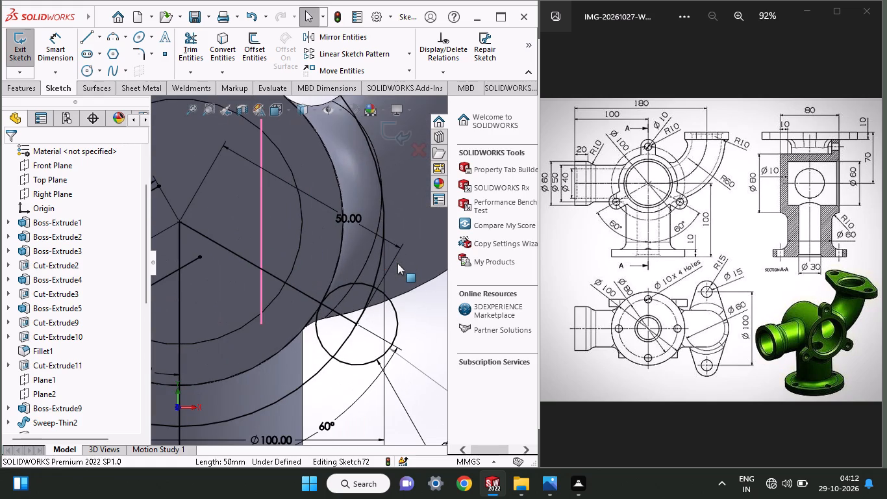
left_click(247, 44)
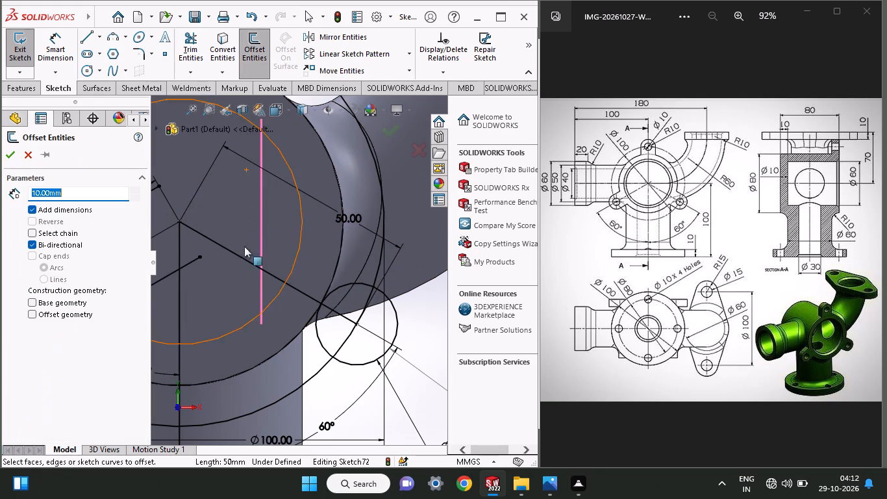
left_click(244, 262)
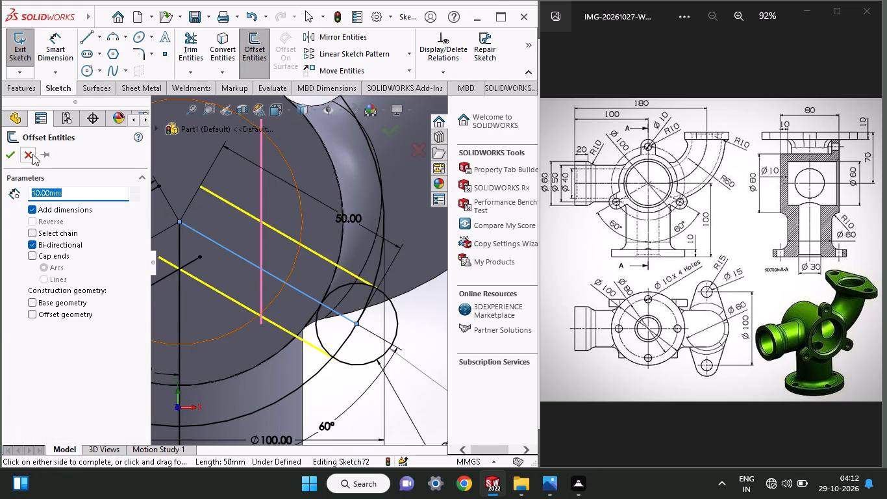
left_click(0, 154)
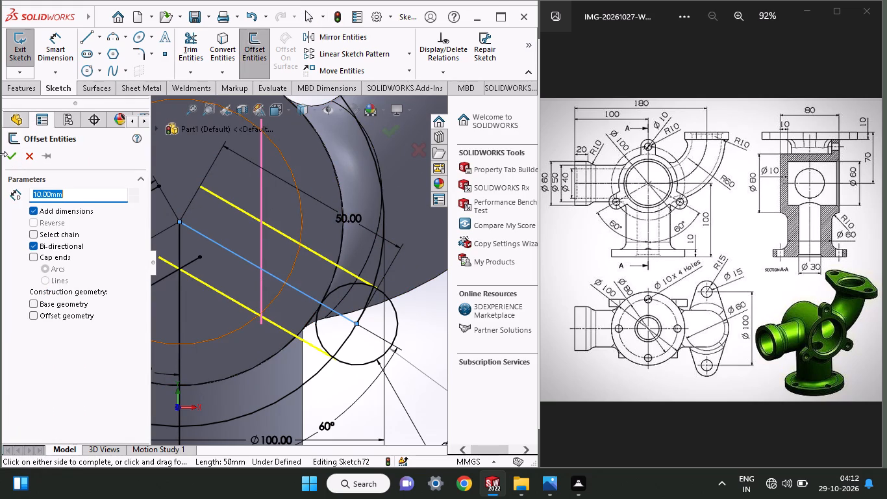
left_click(6, 162)
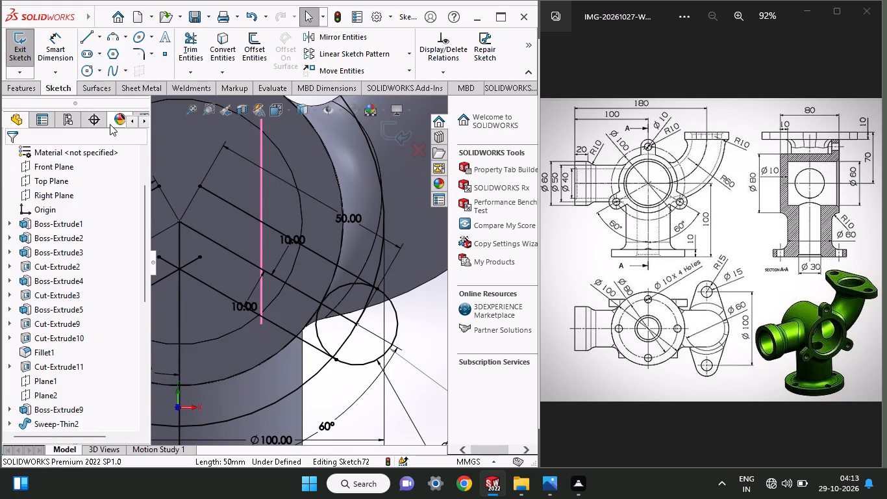
Trim away the second lug's sloping centre line, the inner part of its circle and the adjoining 100 mm circle portions outside the lug.
left_click(183, 42)
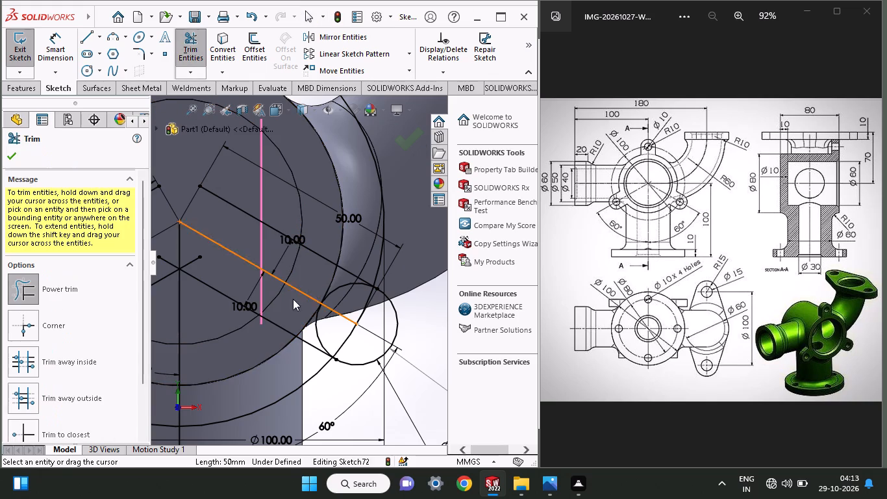
left_click(328, 327)
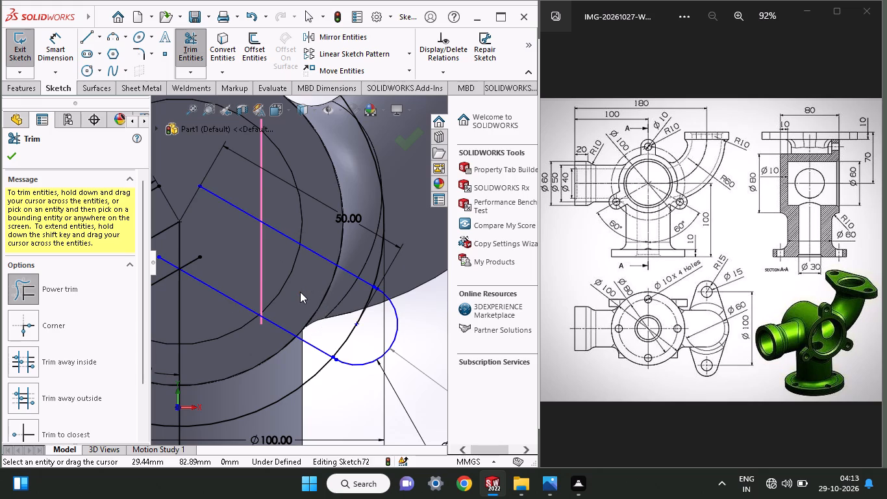
left_click_drag(399, 217, 377, 227)
left_click_drag(327, 415, 256, 352)
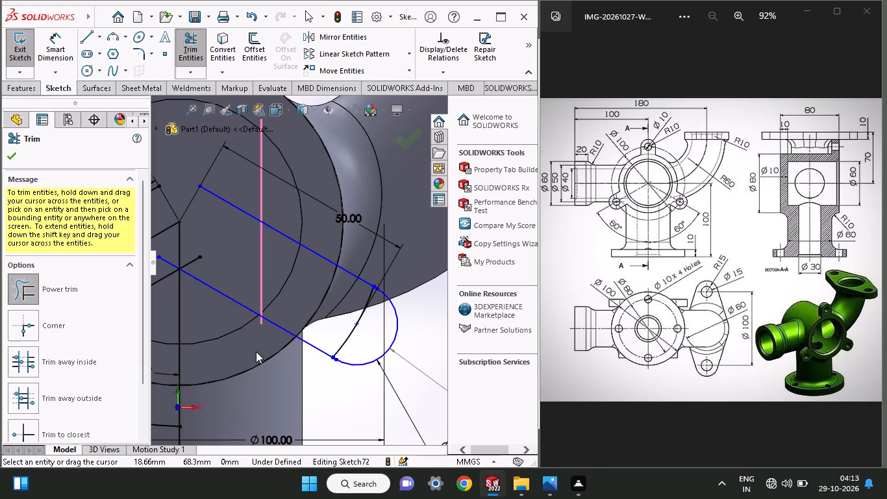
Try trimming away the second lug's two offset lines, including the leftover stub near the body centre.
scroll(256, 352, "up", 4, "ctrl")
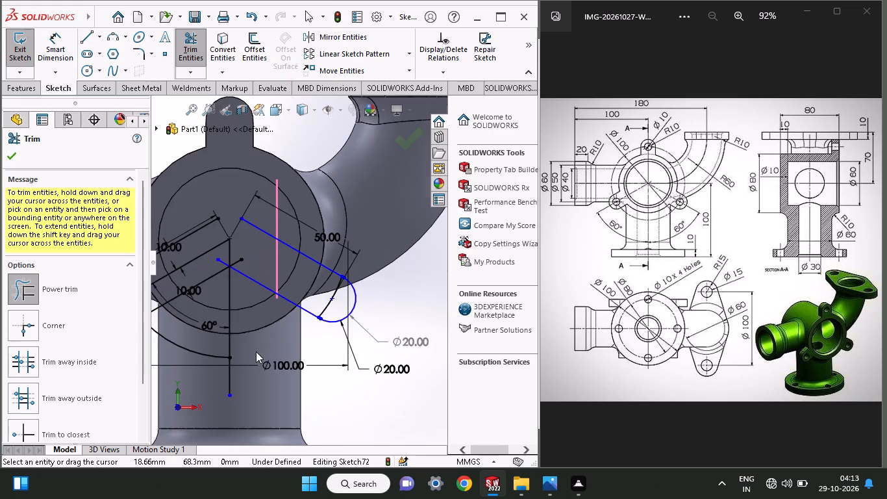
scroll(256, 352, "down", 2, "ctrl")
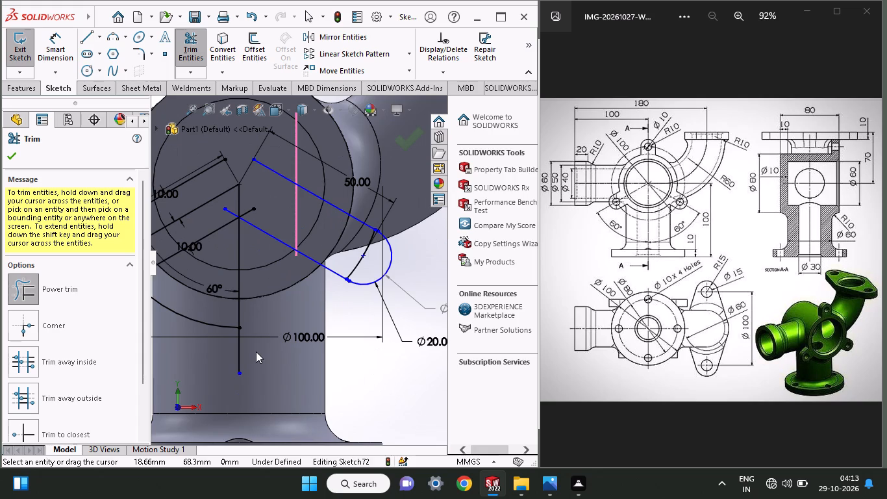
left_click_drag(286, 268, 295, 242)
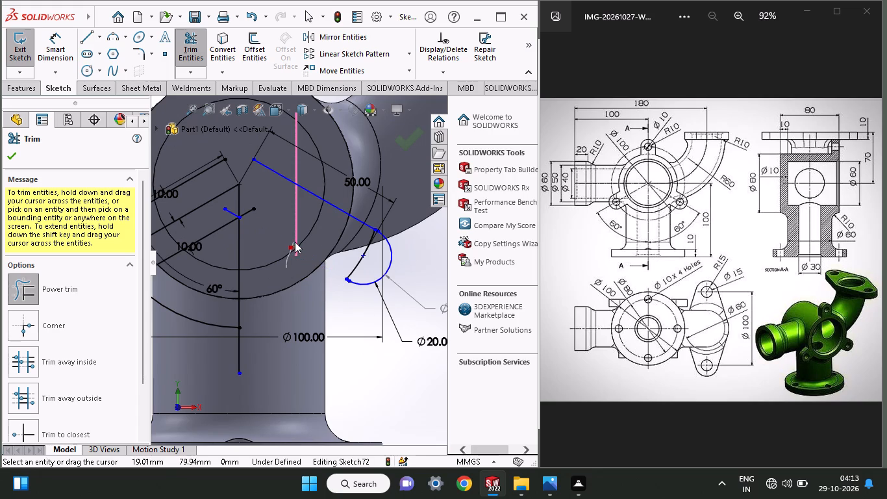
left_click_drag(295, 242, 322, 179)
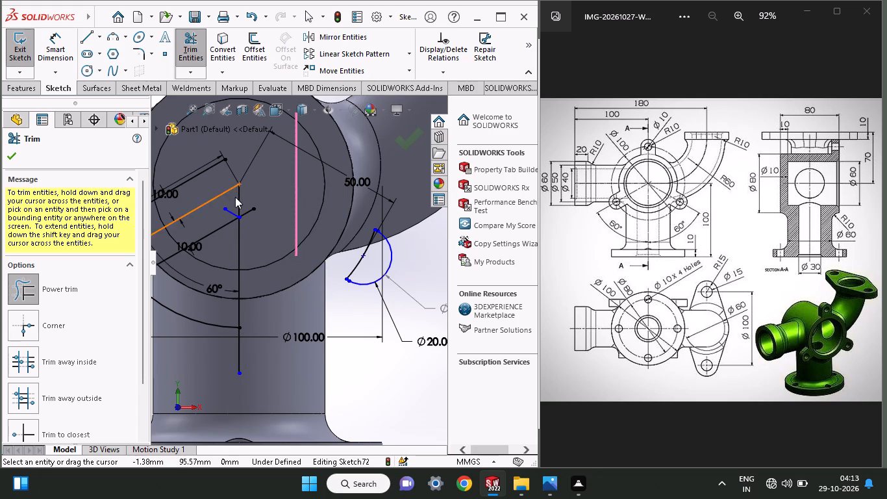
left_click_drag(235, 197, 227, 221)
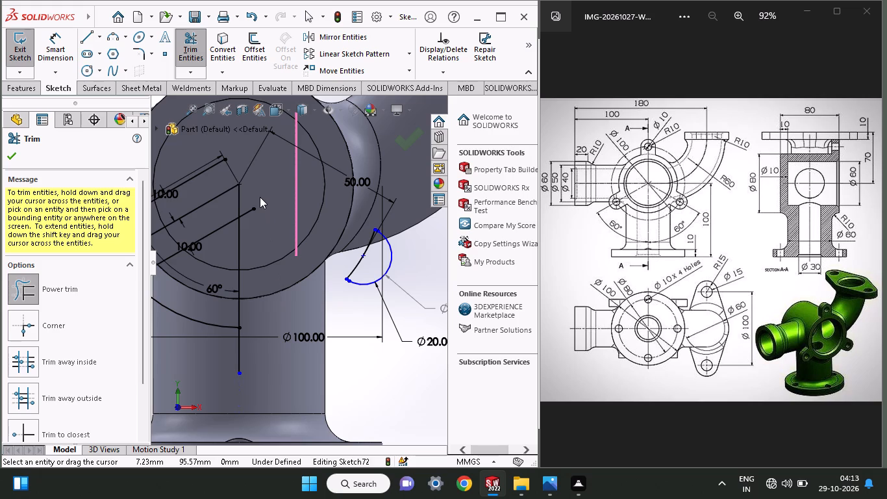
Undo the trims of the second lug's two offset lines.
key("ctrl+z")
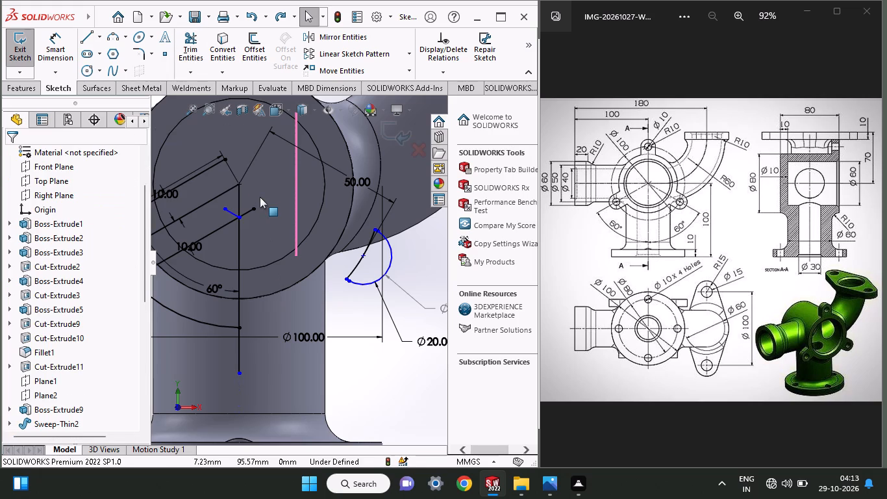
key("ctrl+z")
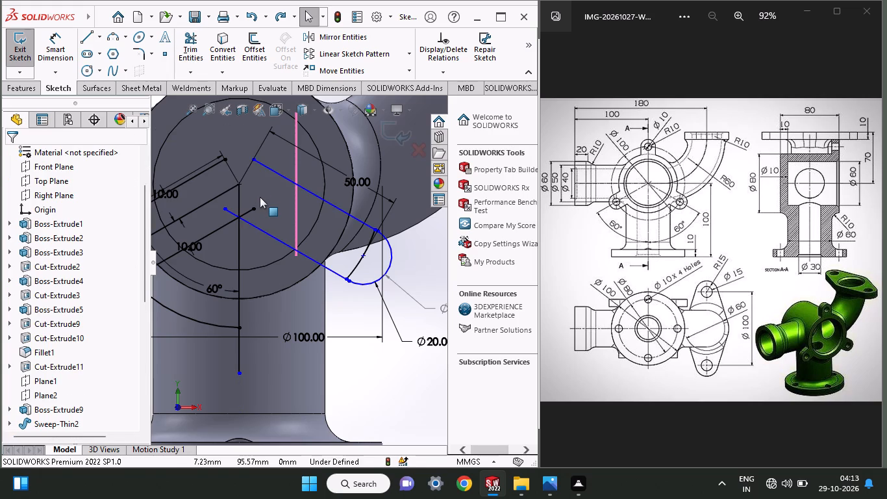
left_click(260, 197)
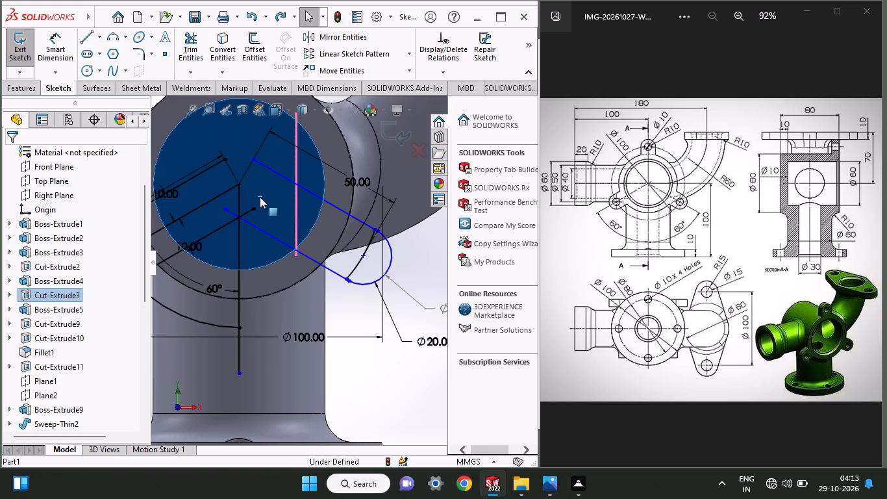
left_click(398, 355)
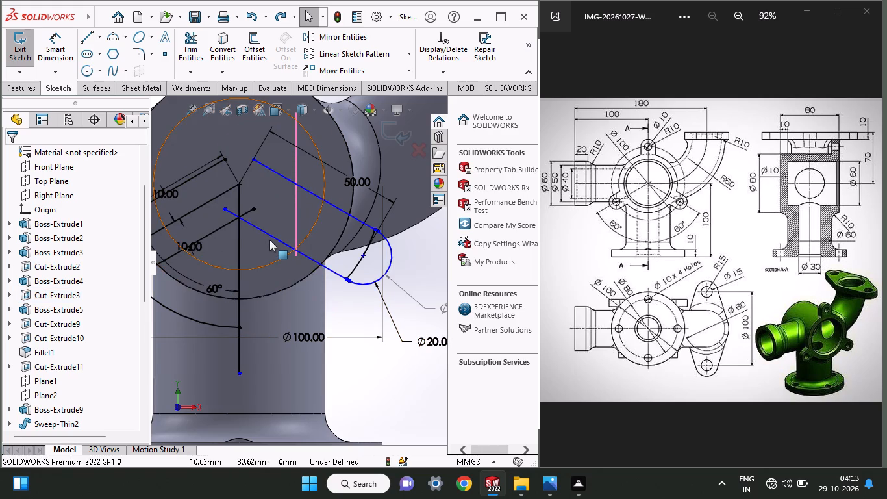
Sketch a circle of 40 mm radius centred on the body centre, coinciding with the body's outer edge.
scroll(269, 240, "up", 2, "ctrl")
scroll(269, 240, "down", 2, "ctrl")
scroll(269, 240, "up", 1, "ctrl")
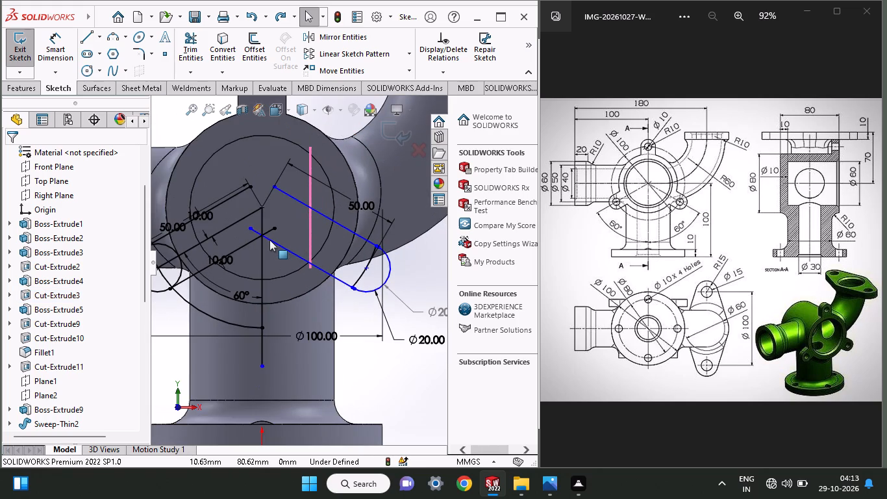
scroll(238, 216, "down", 1, "ctrl")
scroll(238, 216, "up", 1, "ctrl")
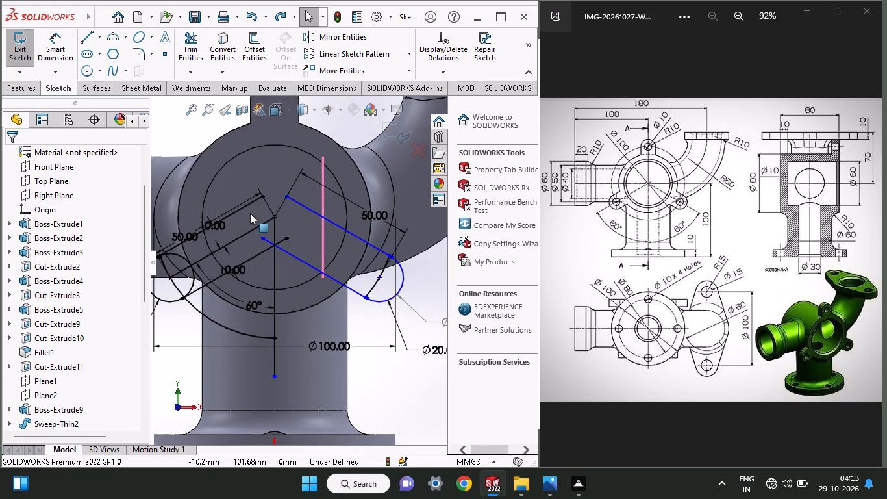
left_click(90, 68)
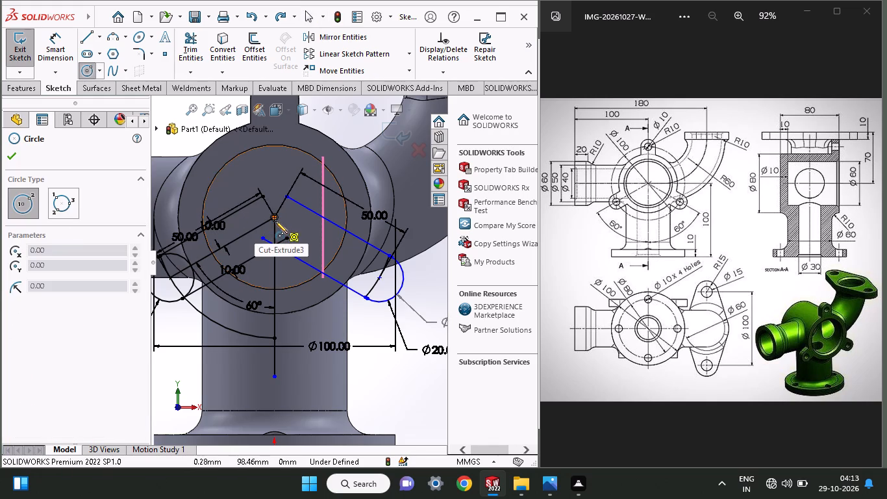
left_click(275, 216)
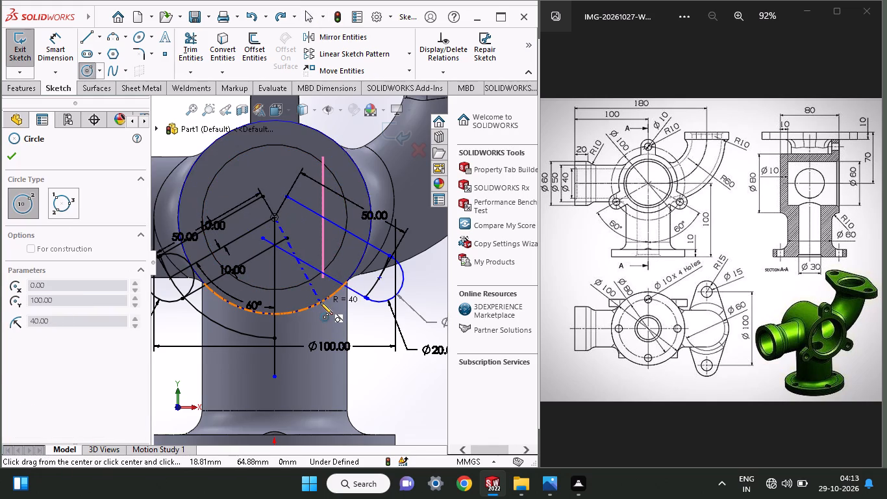
left_click(320, 302)
right_click(381, 355)
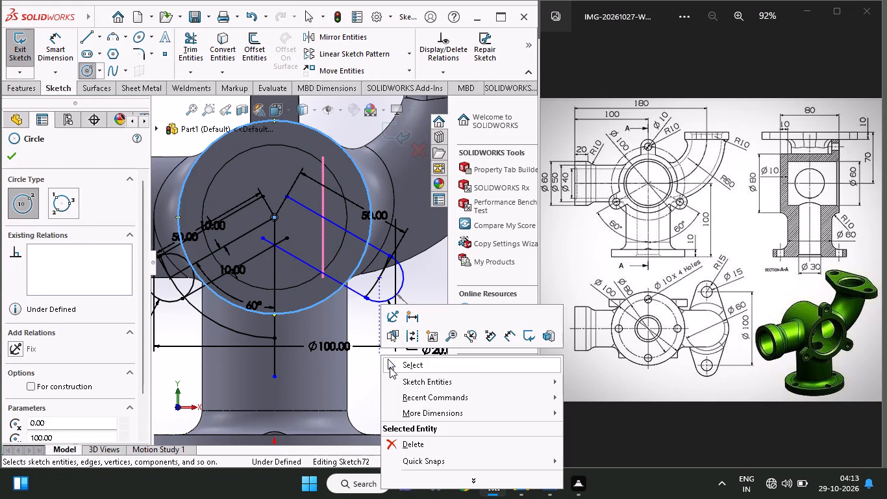
left_click(390, 367)
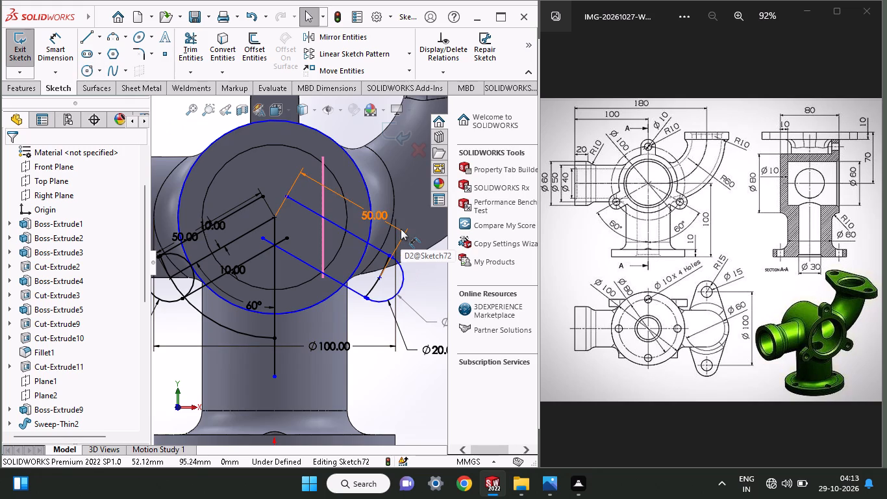
Trim away the first lug's sloping centre line and the inner part of its circle.
left_click(182, 40)
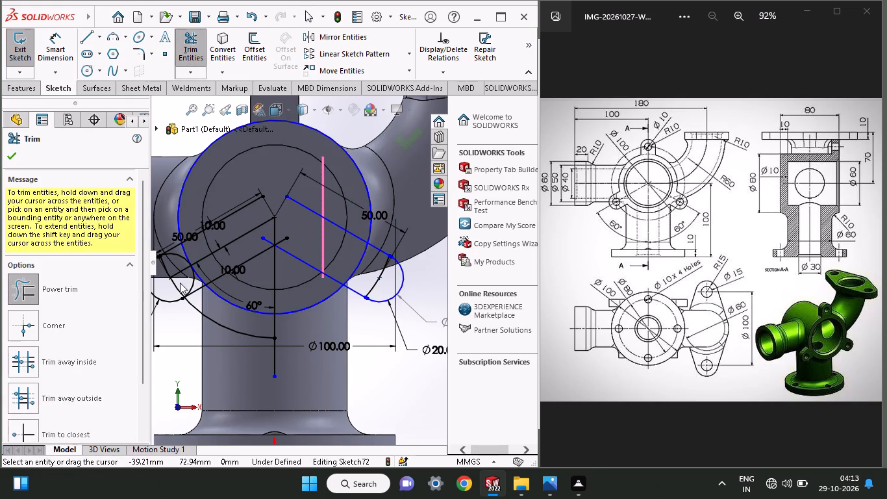
left_click_drag(180, 283, 206, 268)
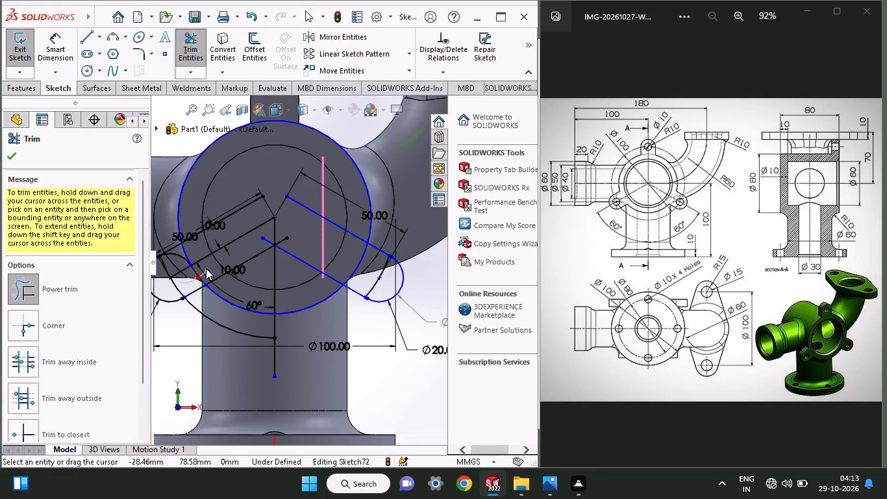
left_click_drag(206, 268, 187, 269)
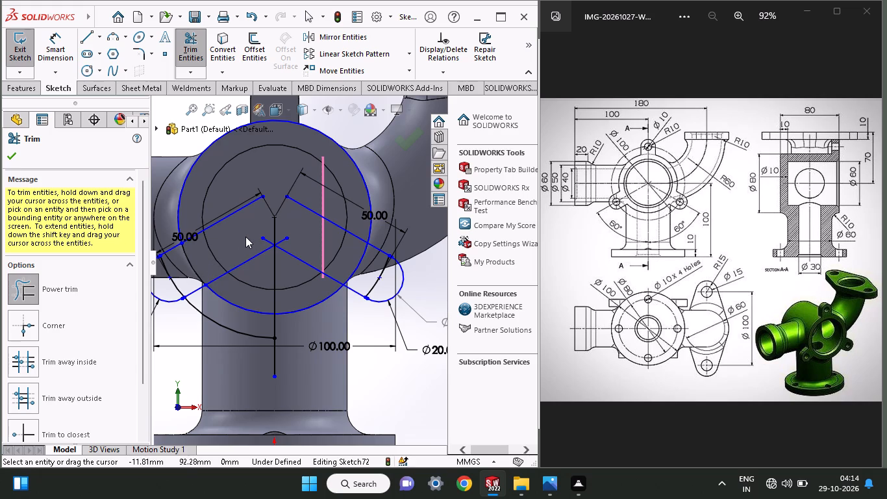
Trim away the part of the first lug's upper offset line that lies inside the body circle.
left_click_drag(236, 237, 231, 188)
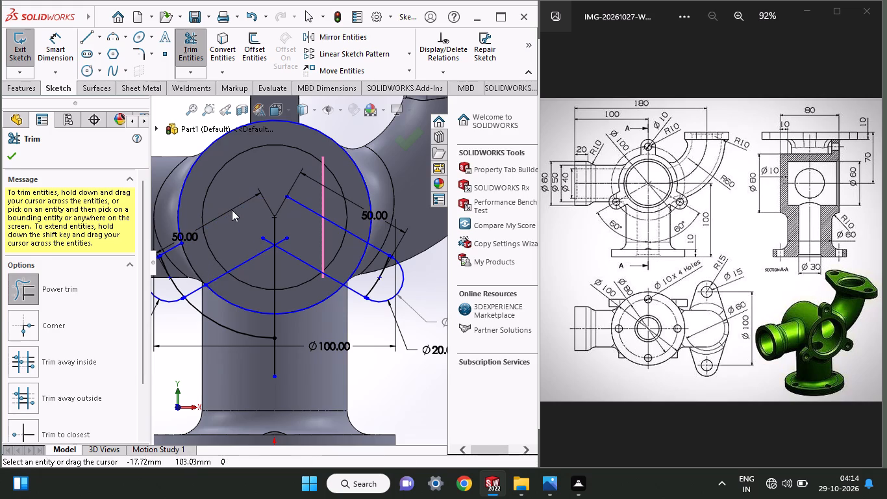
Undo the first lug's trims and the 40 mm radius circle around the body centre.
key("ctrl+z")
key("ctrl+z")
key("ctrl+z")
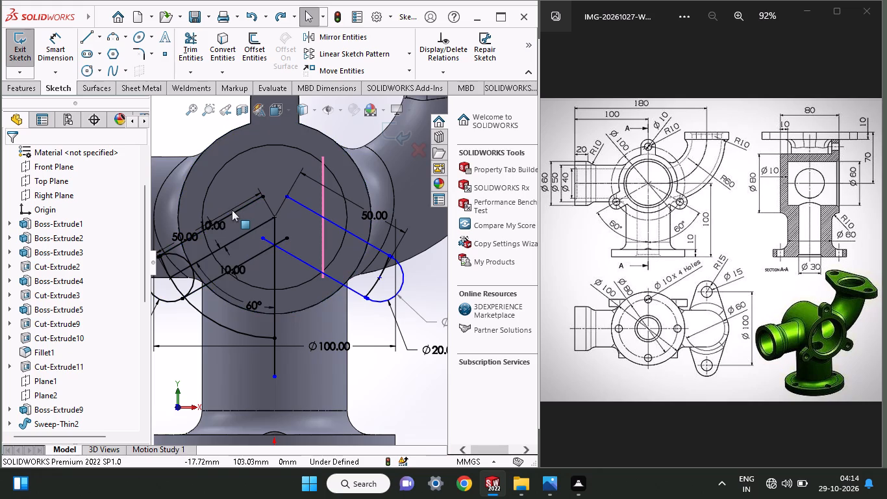
Sketch a circle of 40 mm radius centred on the body centre, coinciding with the body's outer edge.
left_click(87, 73)
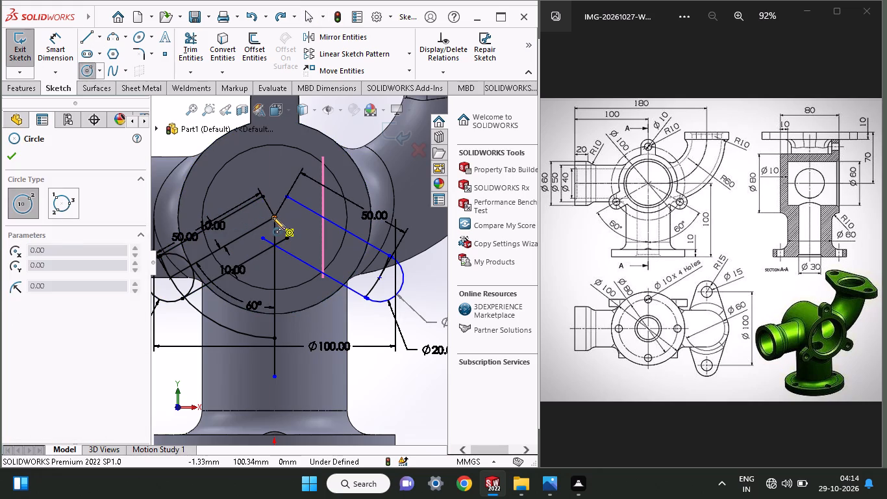
left_click(273, 217)
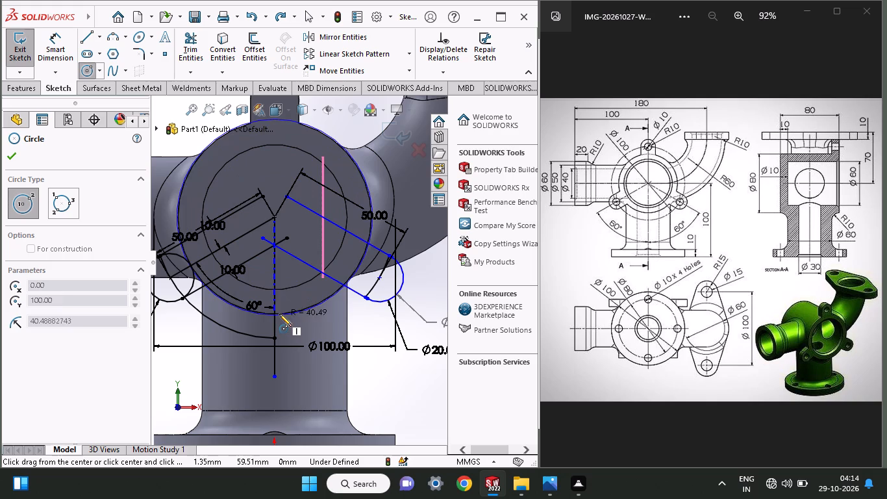
left_click(287, 313)
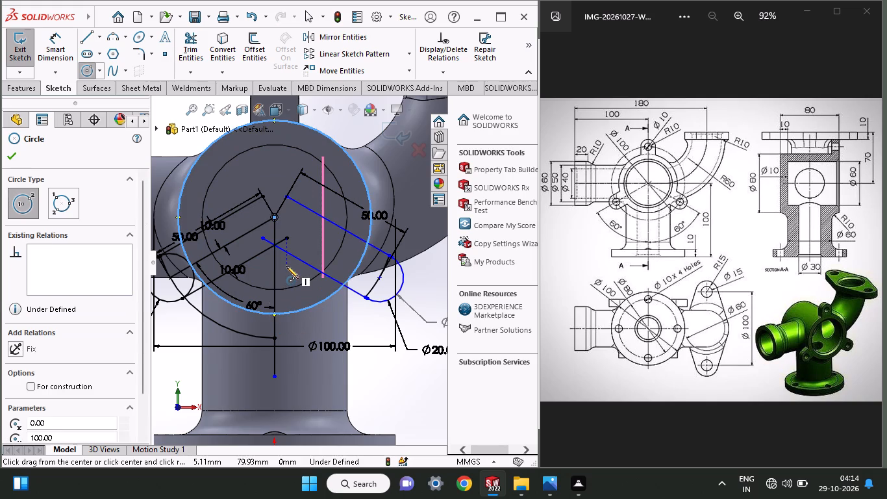
right_click(366, 334)
left_click(384, 341)
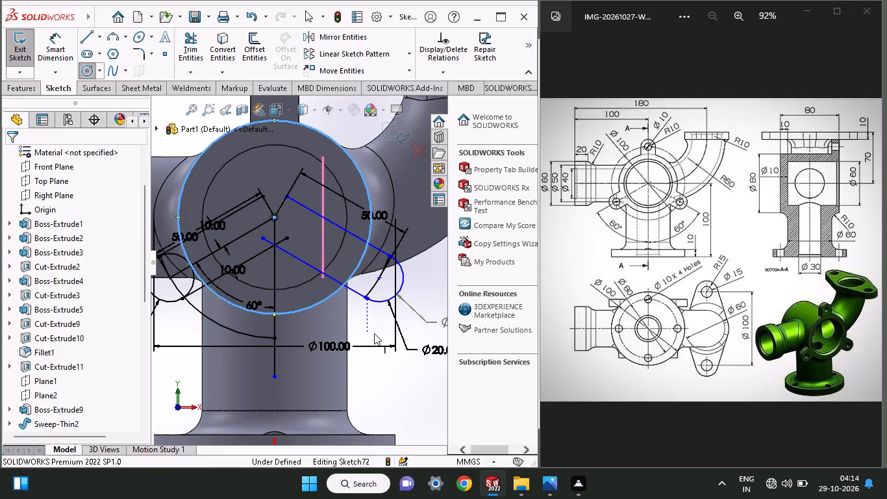
Trim away the inner part of the first lug's circle, its sloping centre line beyond the body circle, and the adjoining 100 mm arc.
left_click(184, 31)
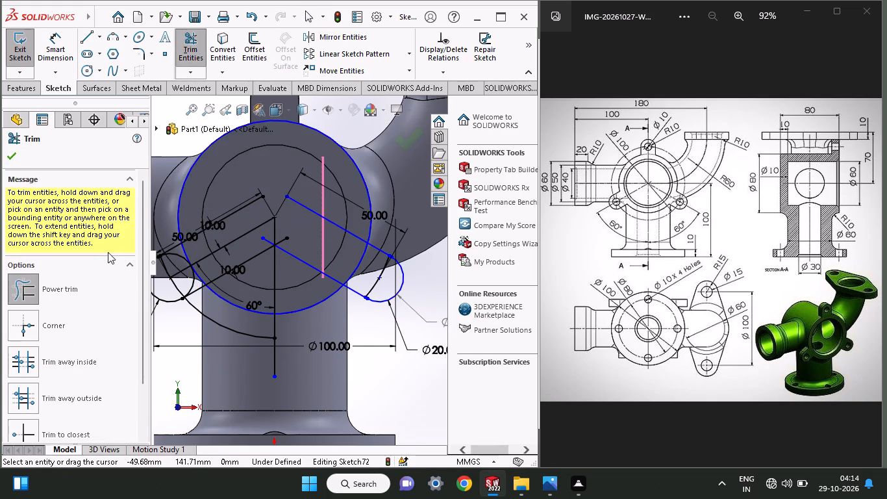
left_click(171, 265)
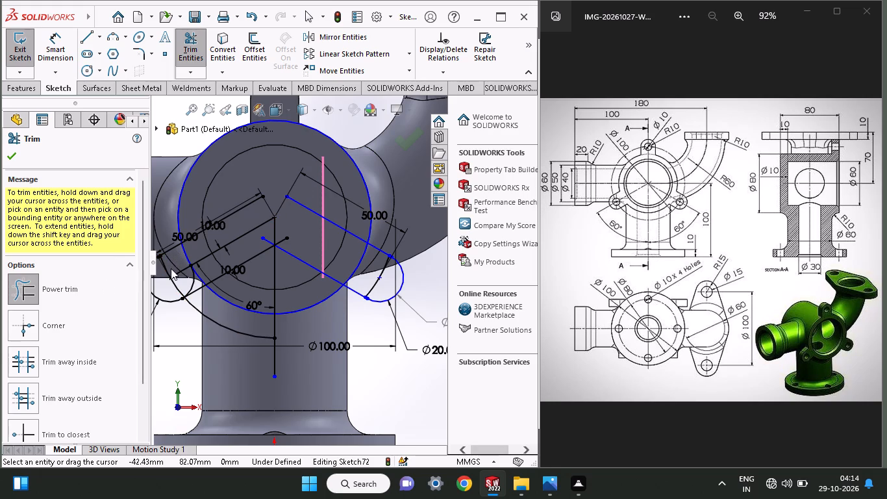
left_click_drag(161, 279, 178, 274)
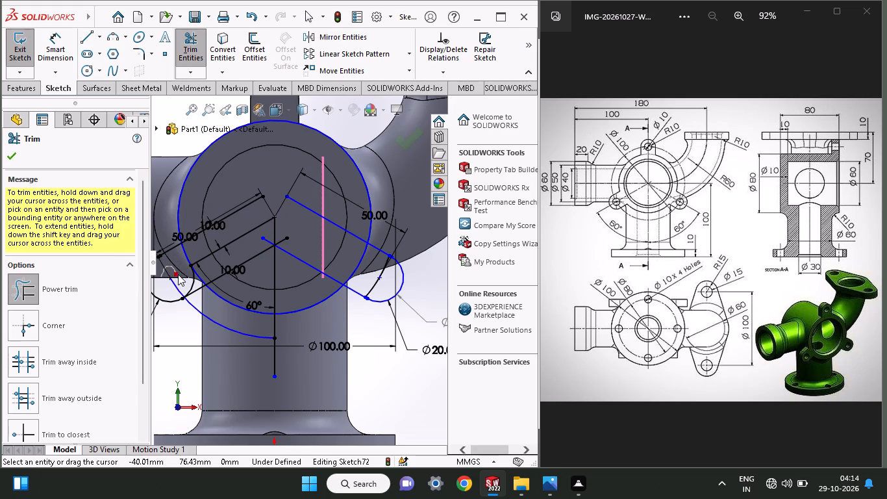
left_click_drag(178, 274, 193, 281)
left_click_drag(193, 281, 195, 282)
left_click_drag(184, 275, 176, 286)
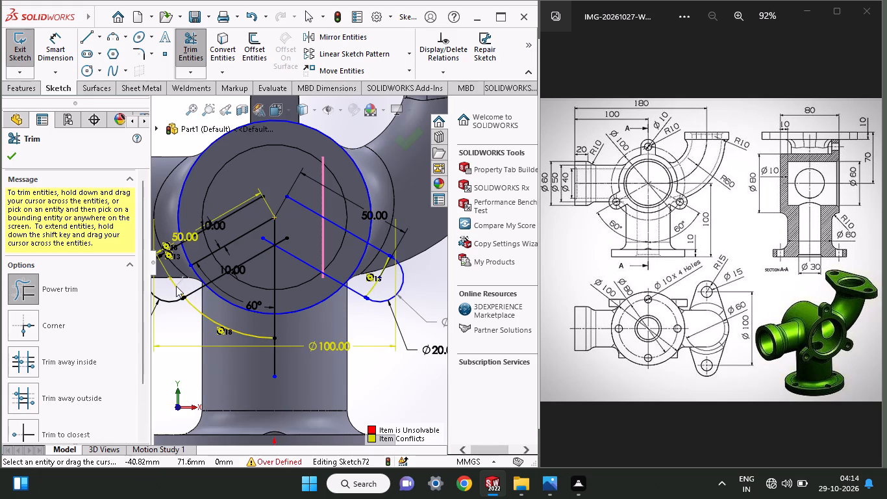
left_click_drag(176, 286, 171, 289)
left_click_drag(183, 310, 197, 301)
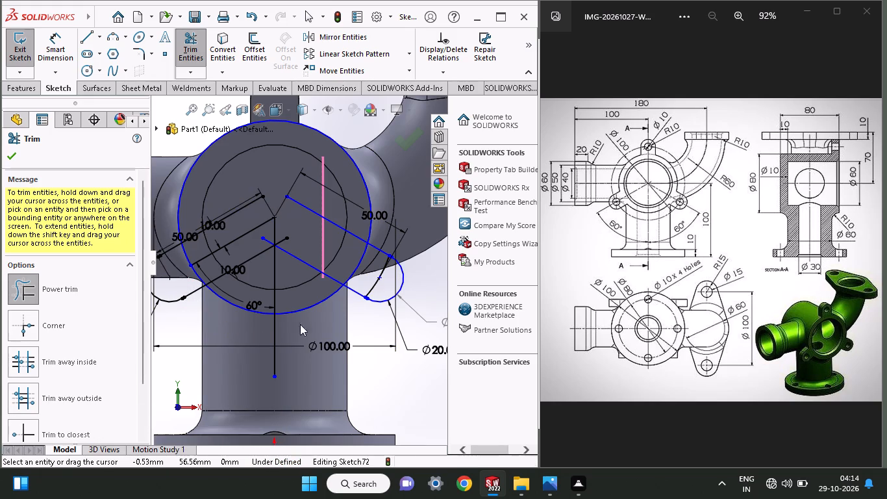
Trim away the lug lines inside the body circle and the entire vertical centre line.
left_click_drag(275, 283, 225, 239)
left_click_drag(227, 239, 292, 234)
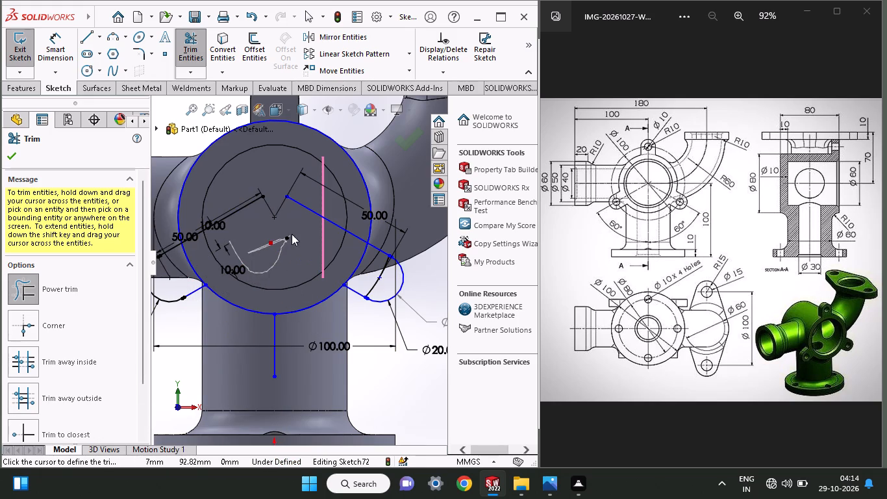
left_click_drag(292, 234, 332, 219)
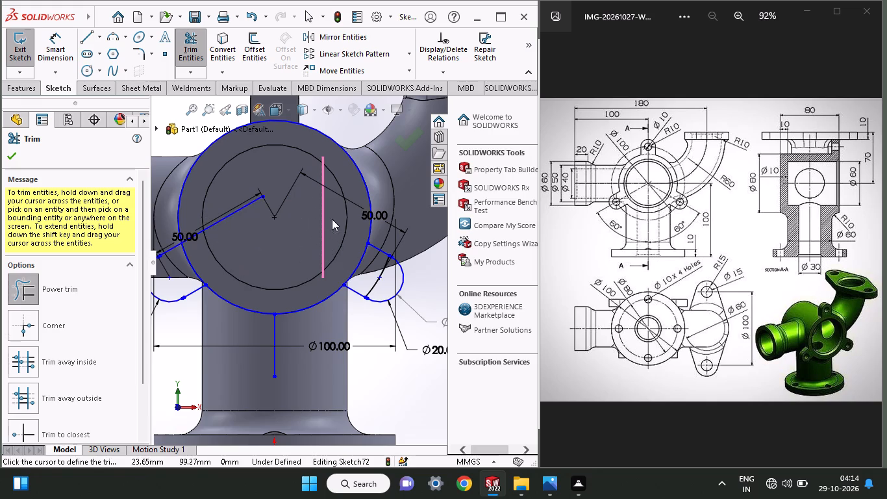
left_click_drag(296, 331, 234, 360)
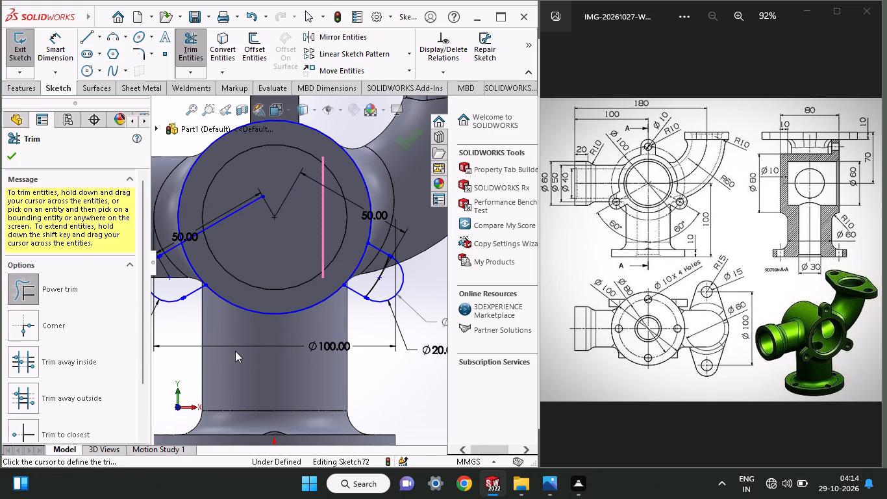
left_click_drag(236, 242, 230, 198)
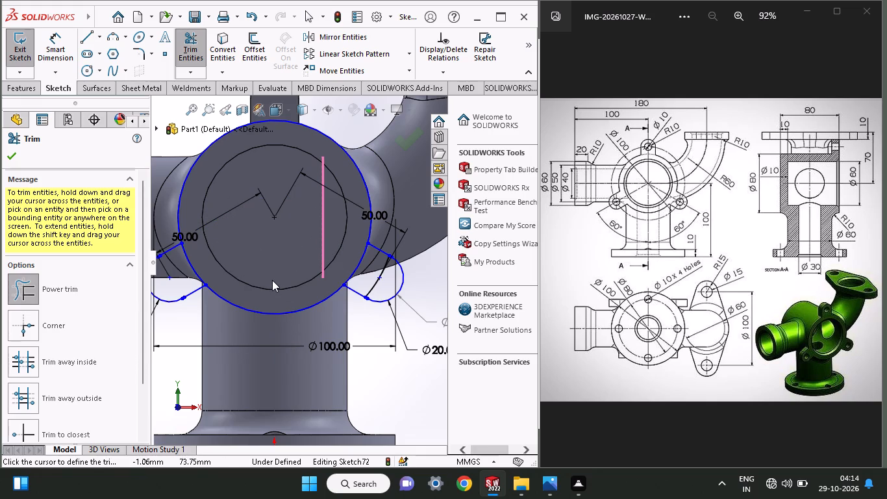
Trim the body circle down to the two short arcs that close the lug profiles.
left_click_drag(273, 280, 266, 324)
left_click_drag(251, 220, 110, 175)
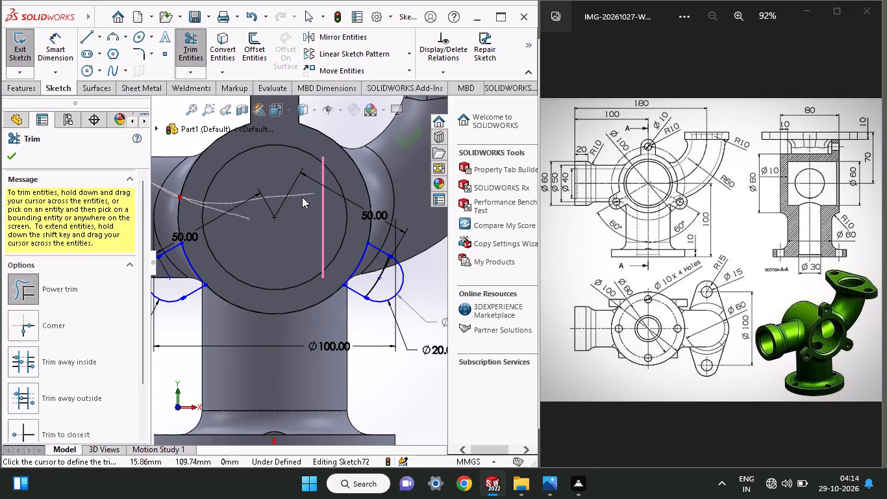
left_click(290, 201)
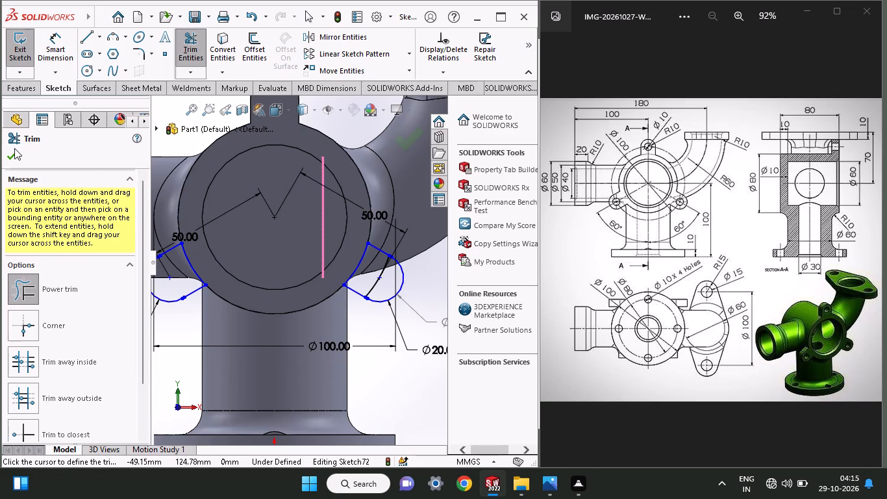
left_click(14, 148)
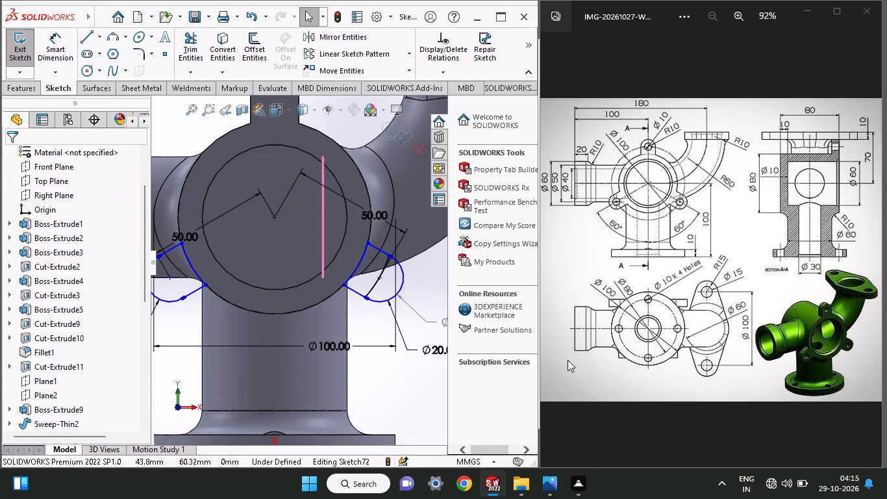
Delete the leftover arc of the 100 mm circle crossing the second lug.
left_click(379, 285)
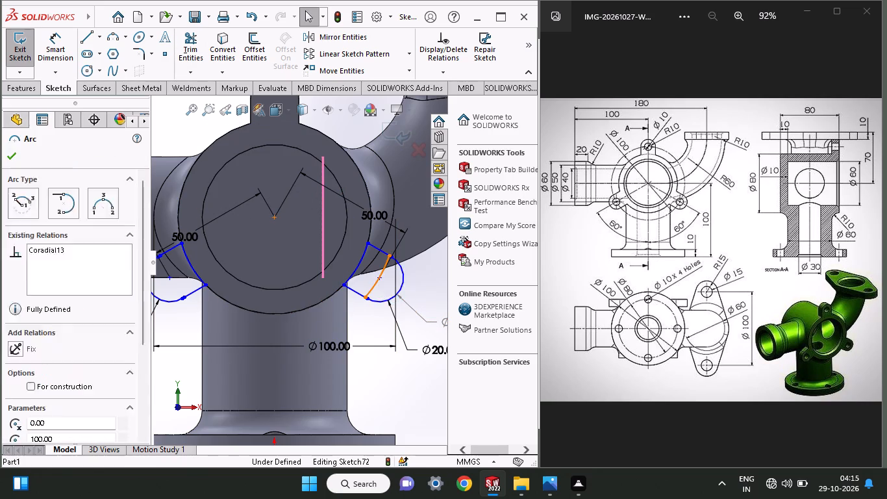
right_click(379, 285)
left_click(388, 435)
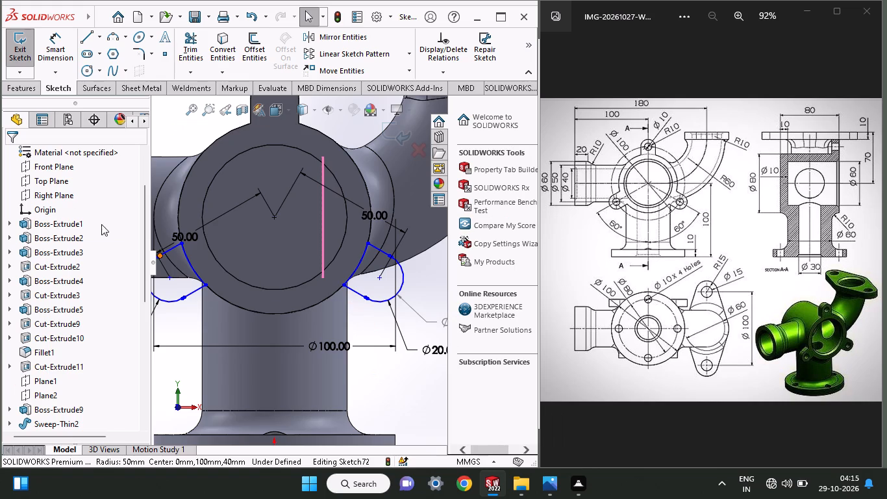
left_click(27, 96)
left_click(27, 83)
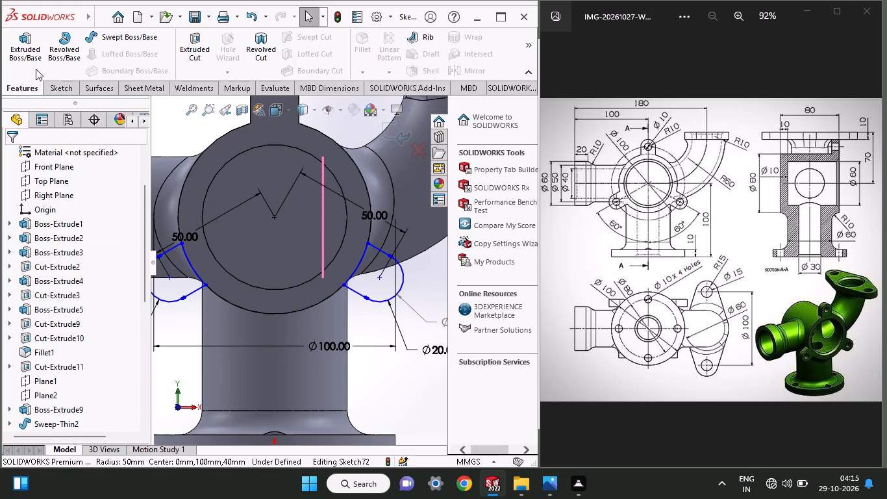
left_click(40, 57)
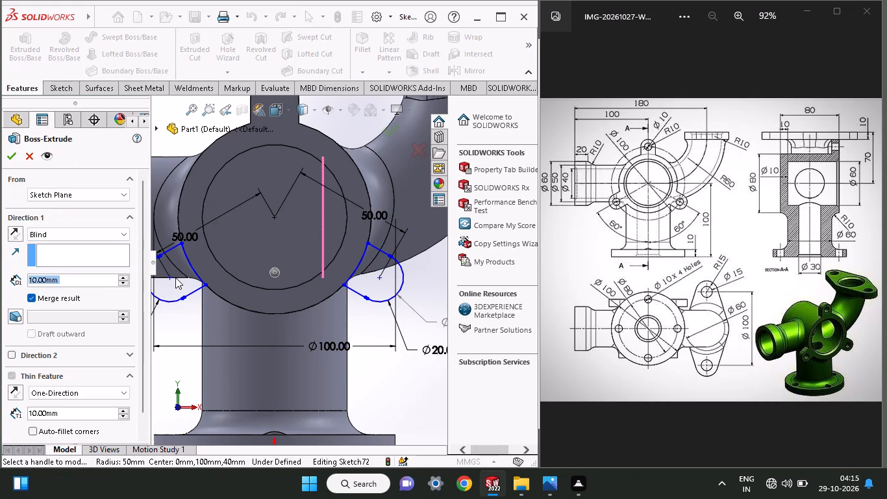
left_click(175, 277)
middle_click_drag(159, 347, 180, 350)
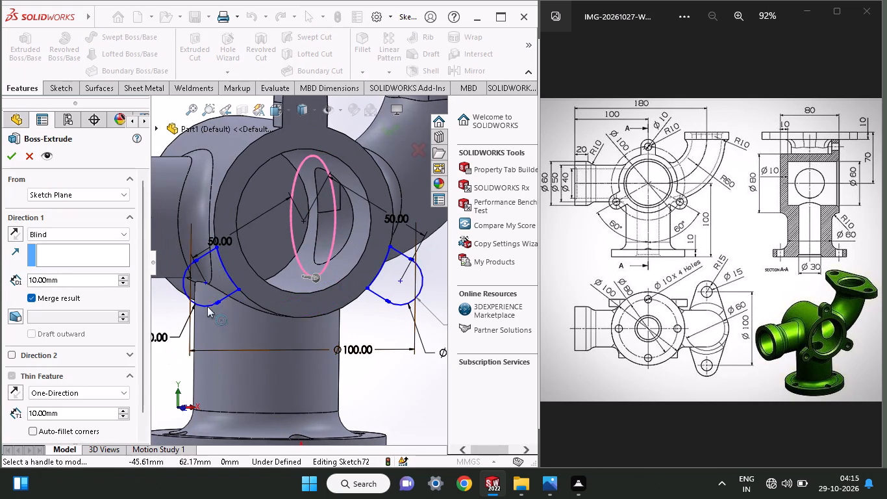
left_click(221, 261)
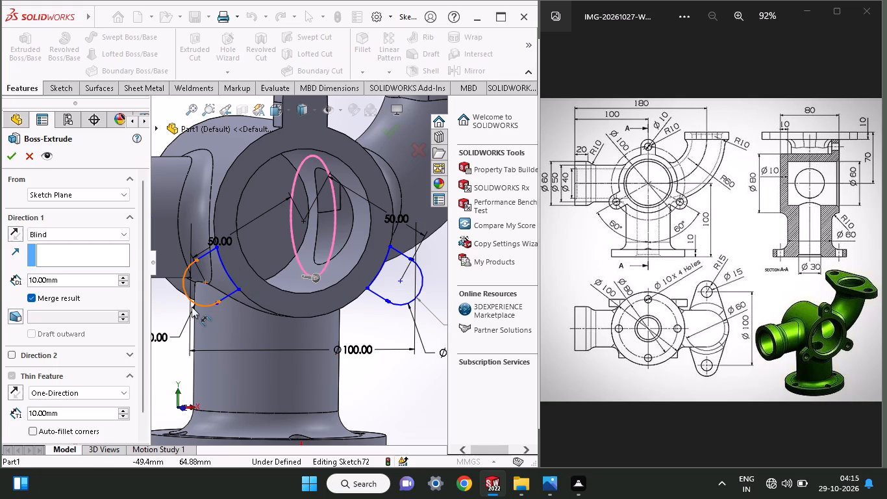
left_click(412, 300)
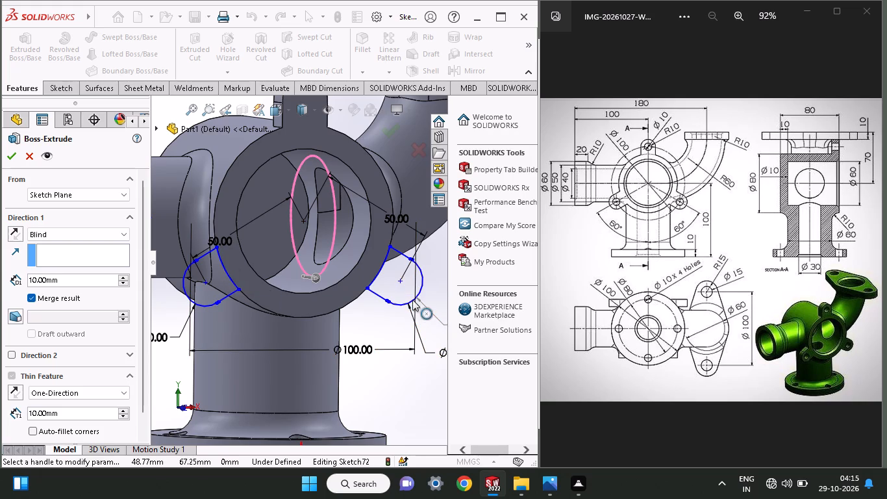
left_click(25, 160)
Delete the 50 mm dimension between the body centre and the first lug's centre.
middle_click_drag(242, 340, 288, 329)
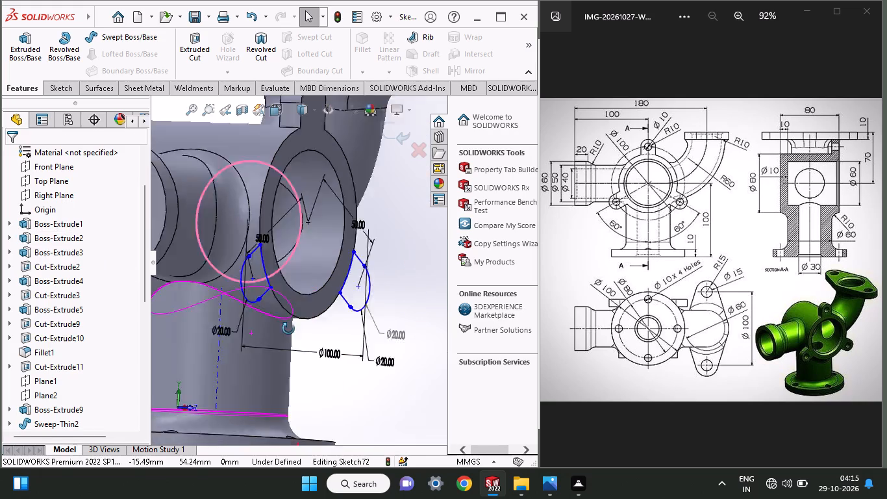
middle_click_drag(288, 329, 358, 318)
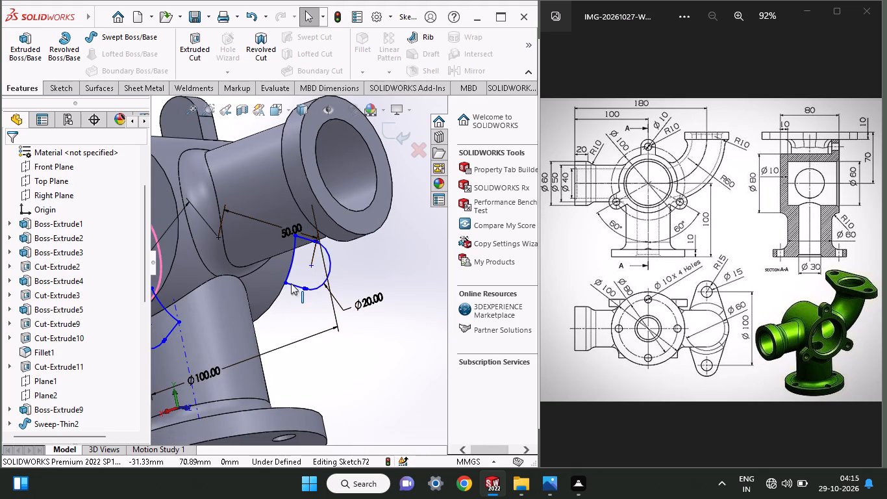
left_click(284, 231)
right_click(284, 231)
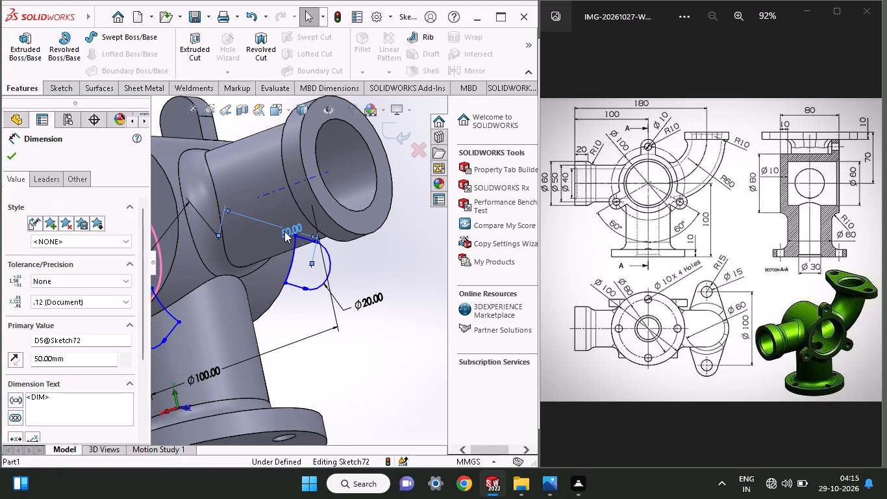
left_click(304, 307)
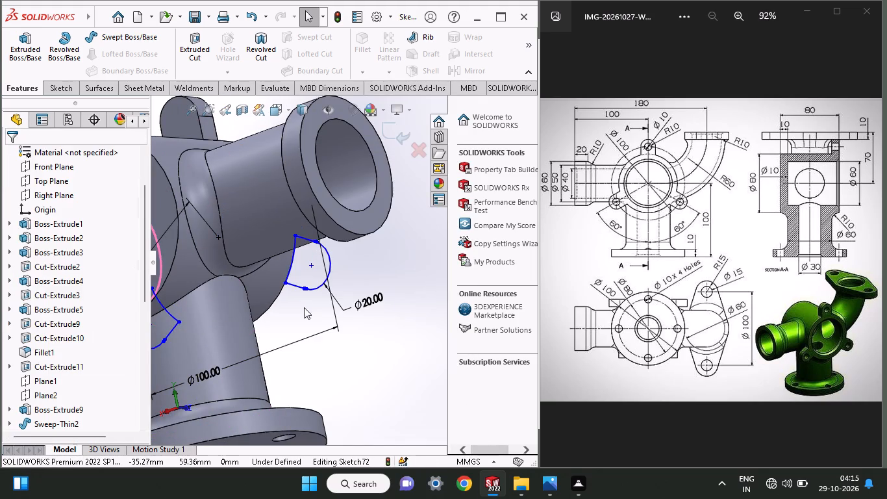
Examine the two lower lug profiles up close and from several angles for gaps or stray geometry.
middle_click_drag(304, 307, 226, 353)
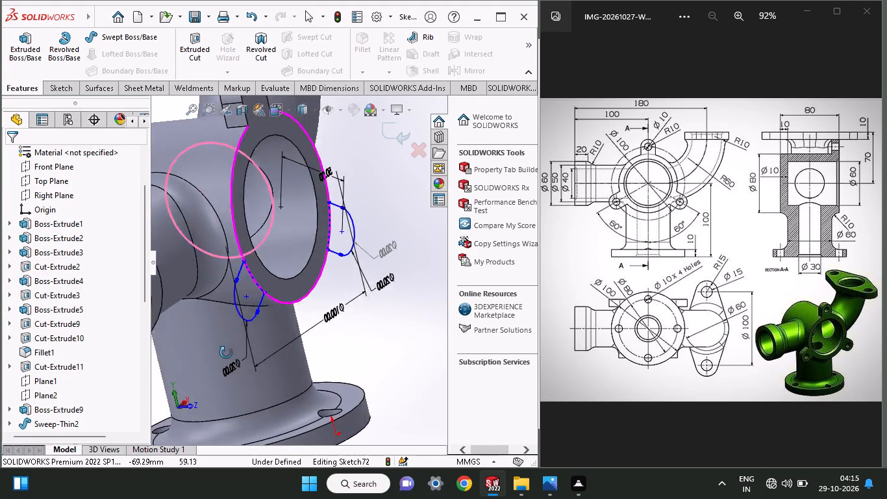
middle_click_drag(226, 353, 187, 387)
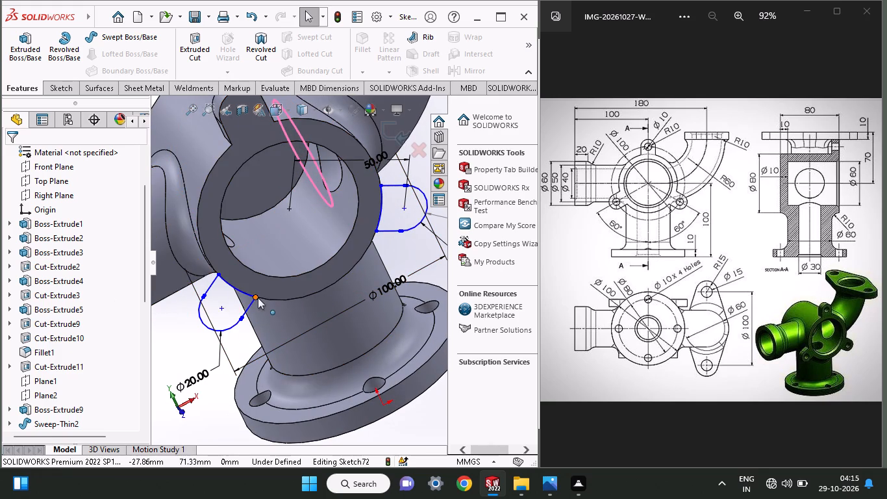
scroll(221, 300, "down", 5, "ctrl")
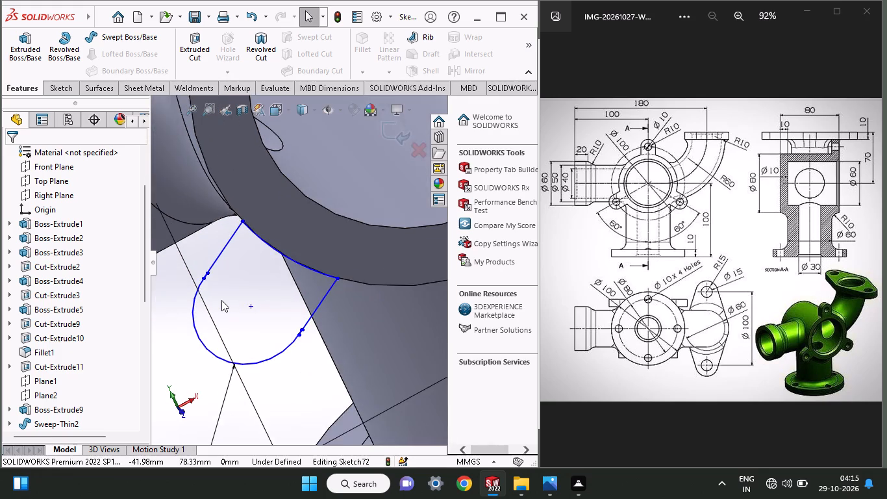
scroll(221, 300, "down", 3)
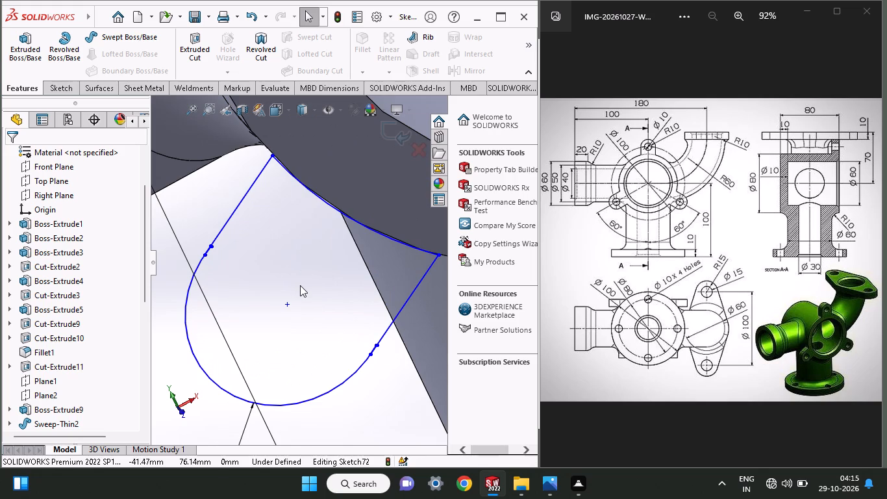
scroll(300, 285, "down", 2, "ctrl")
scroll(300, 285, "up", 3, "ctrl")
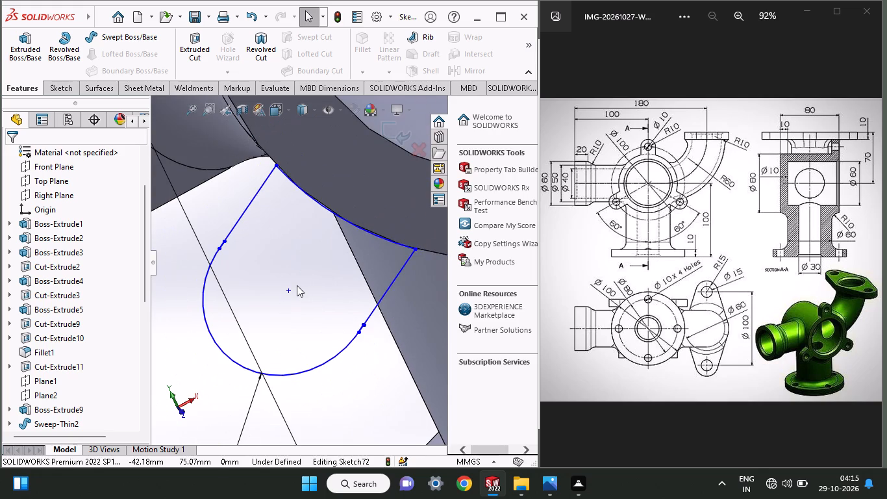
middle_click_drag(297, 285, 351, 236)
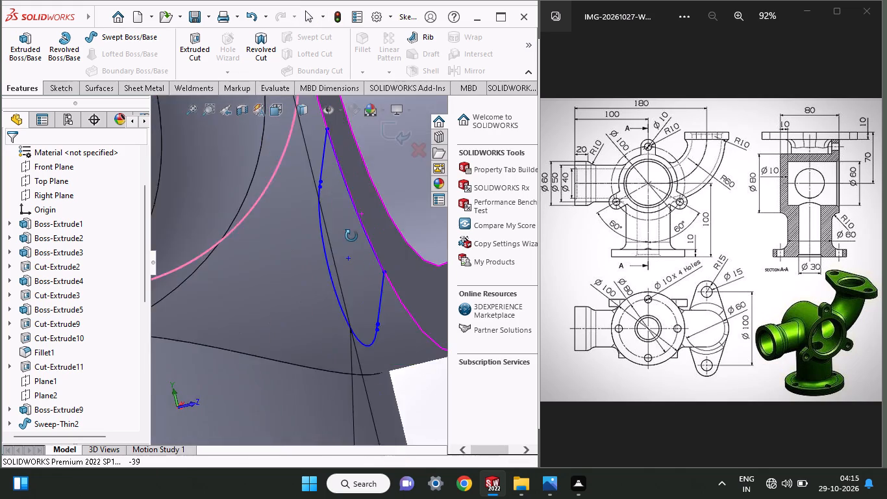
middle_click_drag(351, 236, 328, 241)
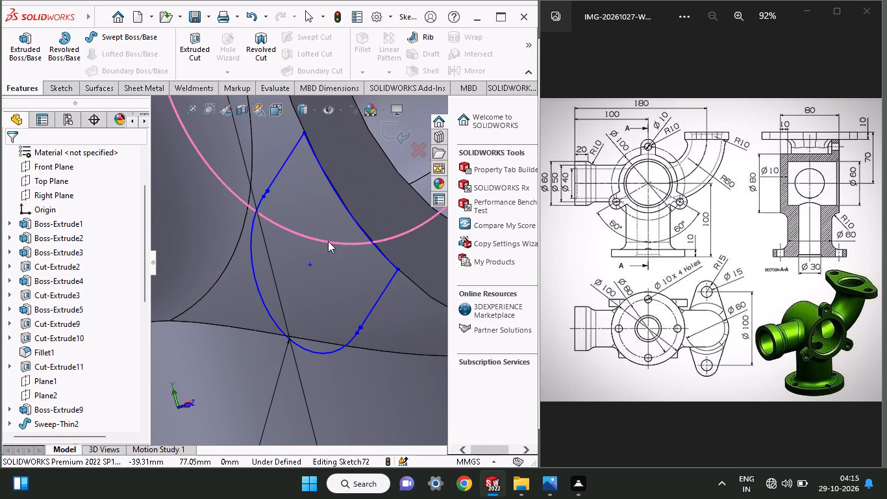
scroll(328, 241, "up", 1, "ctrl")
scroll(328, 241, "right", 1)
scroll(328, 241, "up", 3, "ctrl")
scroll(328, 241, "up", 6)
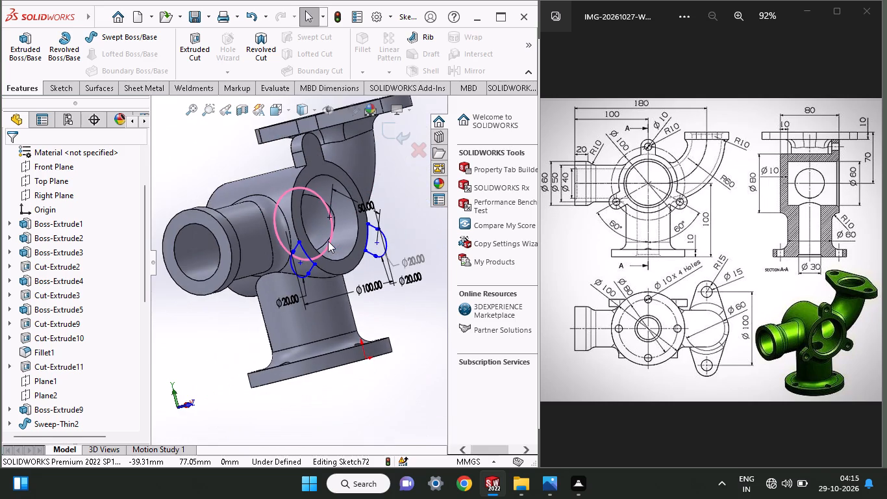
scroll(328, 241, "right", 1)
scroll(343, 238, "down", 4, "ctrl")
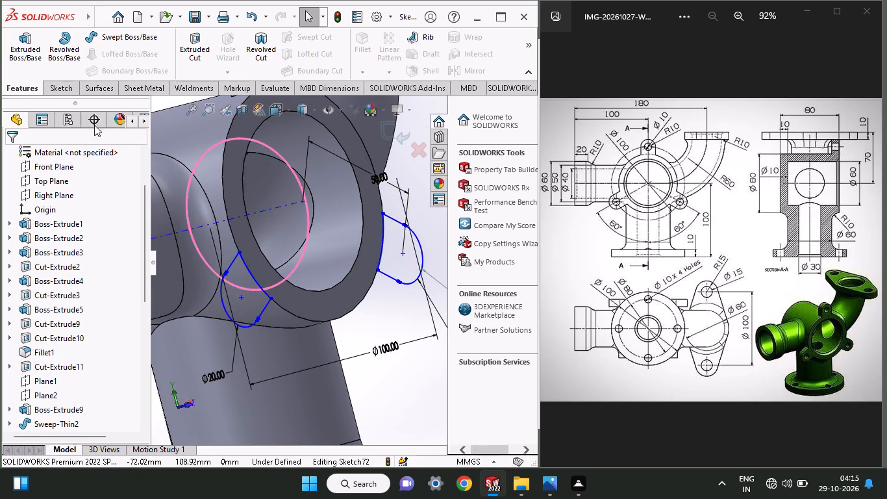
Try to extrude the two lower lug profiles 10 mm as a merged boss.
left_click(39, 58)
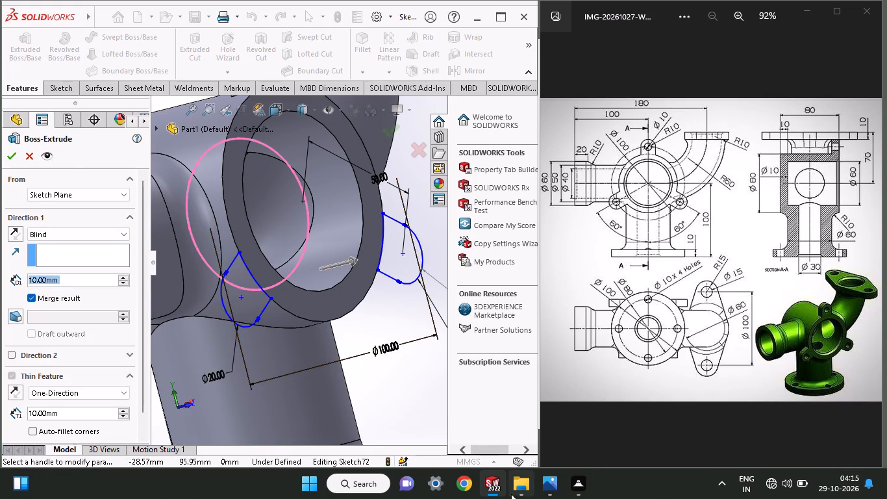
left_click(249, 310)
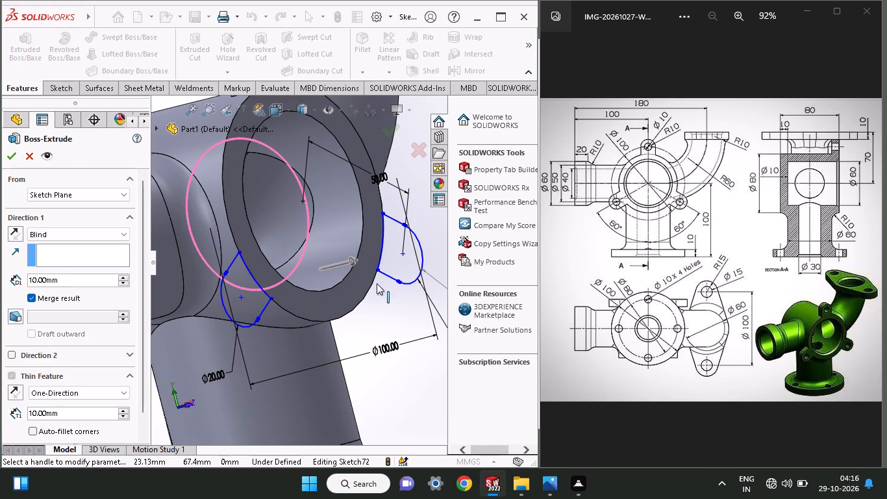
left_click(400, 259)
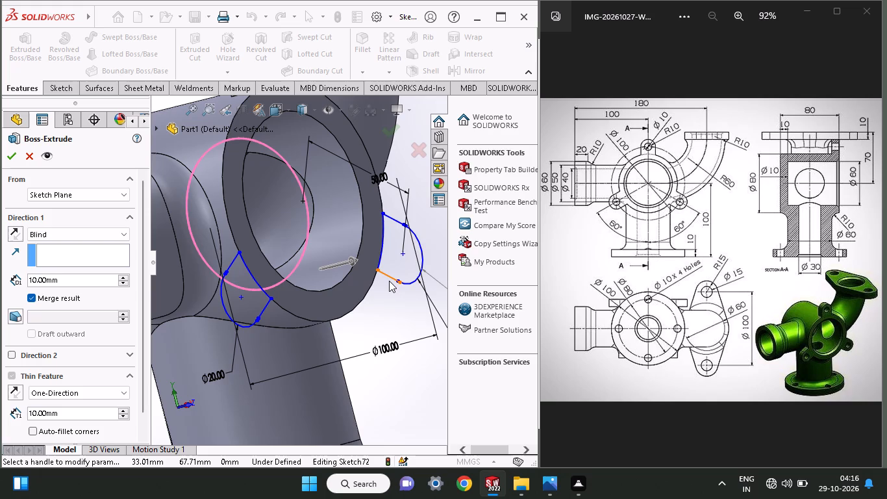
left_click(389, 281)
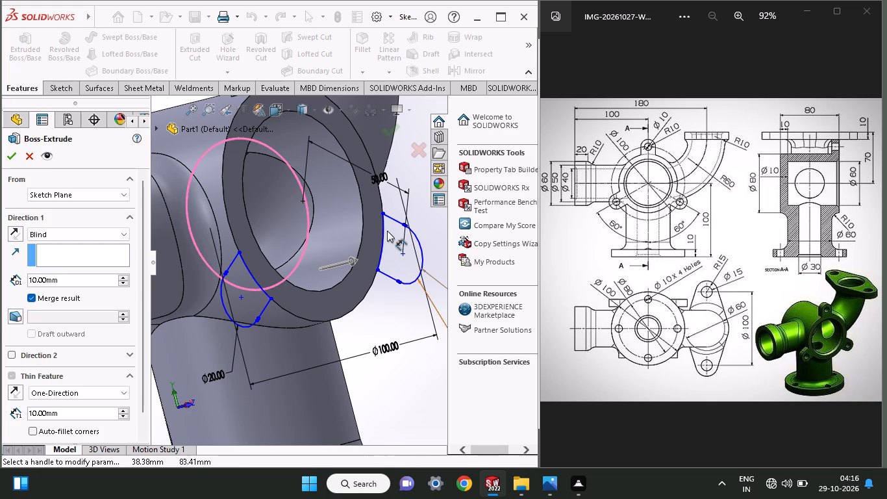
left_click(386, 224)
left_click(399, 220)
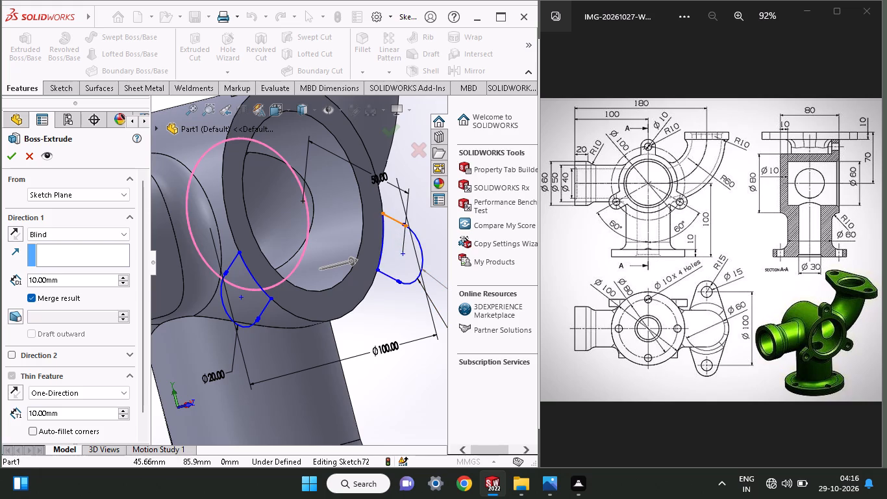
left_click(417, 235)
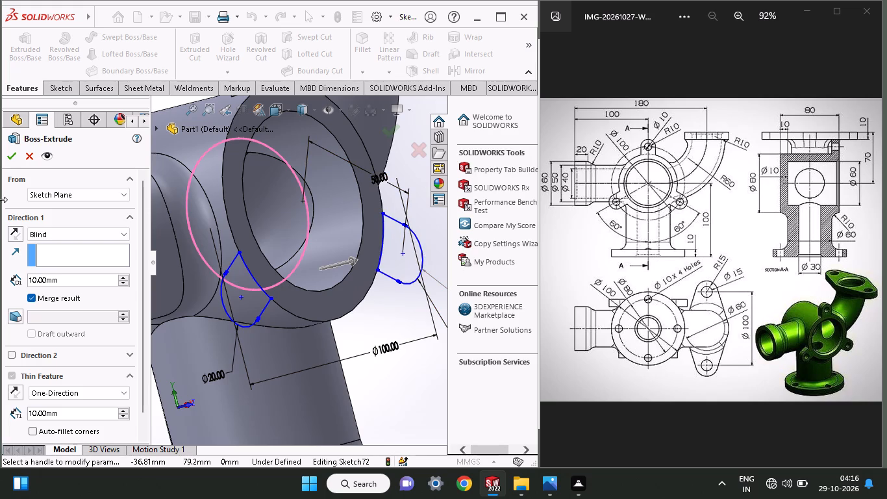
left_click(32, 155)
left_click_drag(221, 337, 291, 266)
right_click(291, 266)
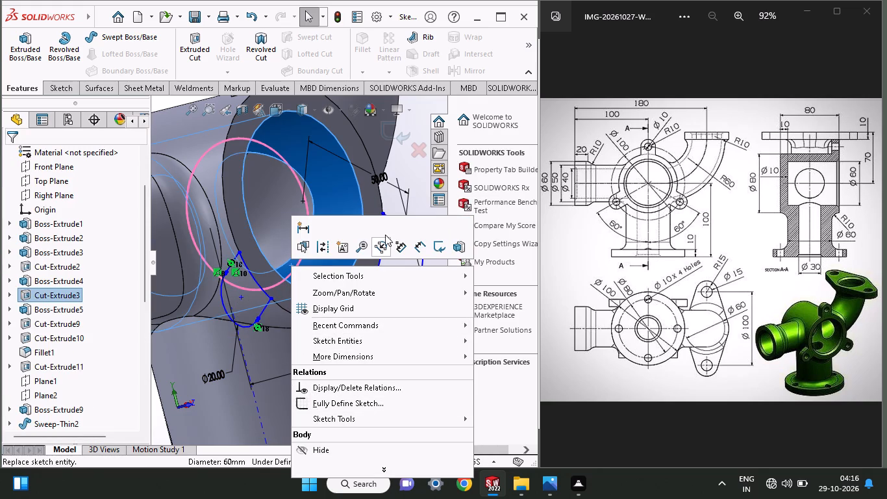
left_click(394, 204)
Trim away the outline of the lower lug beside the straight side pipe, including a leftover stub at its tangent end.
middle_click_drag(381, 269, 363, 280)
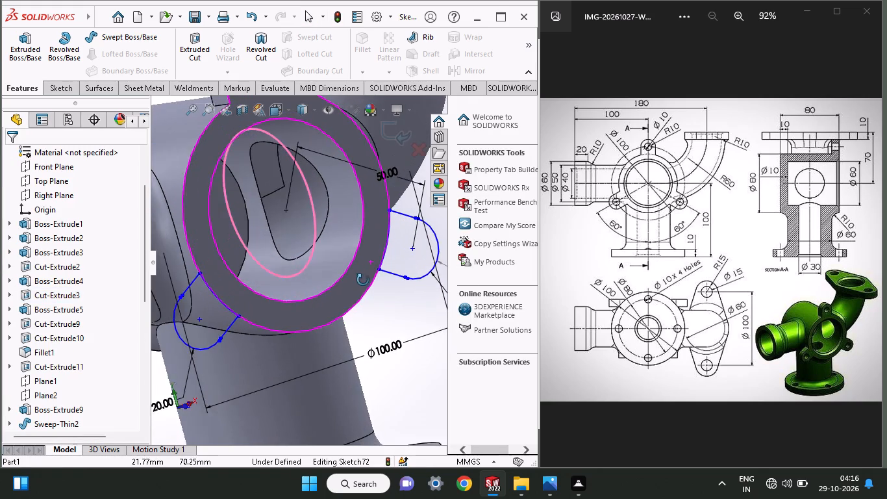
middle_click_drag(363, 280, 362, 282)
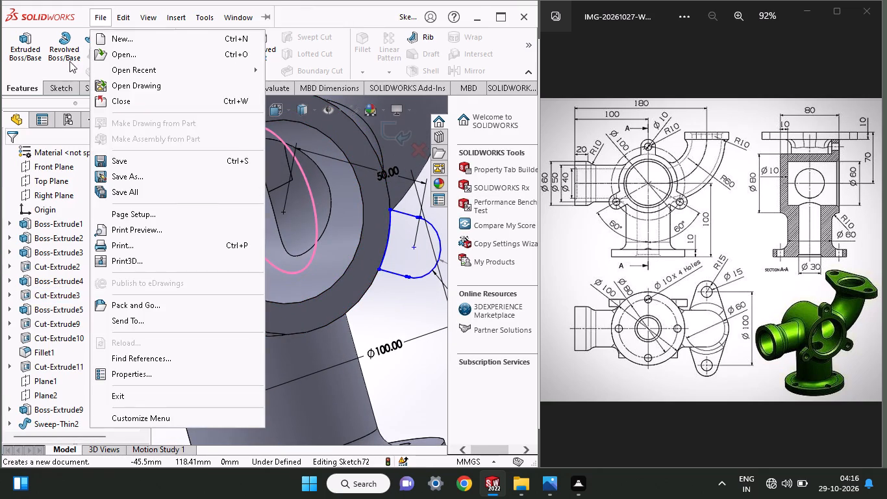
left_click(65, 92)
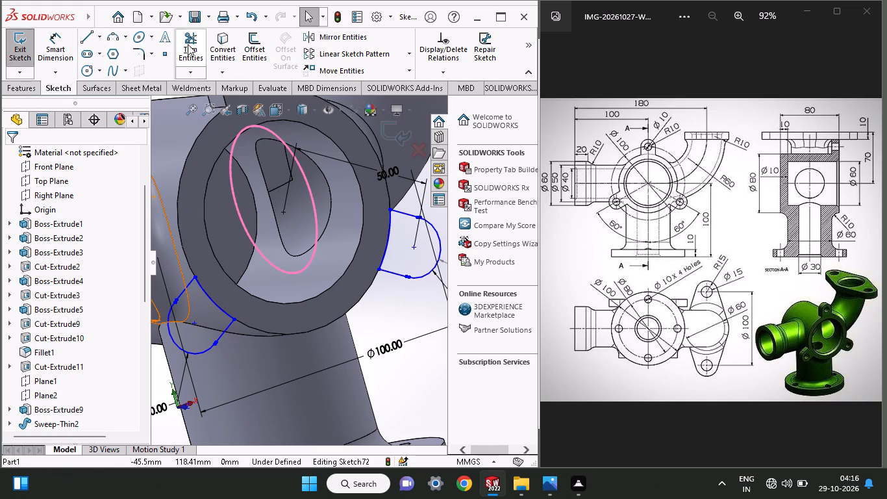
left_click(188, 44)
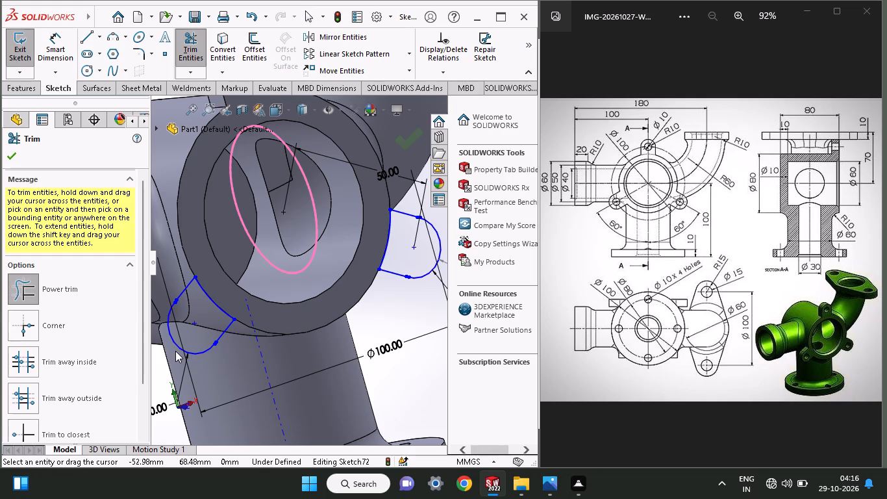
left_click_drag(177, 360, 184, 299)
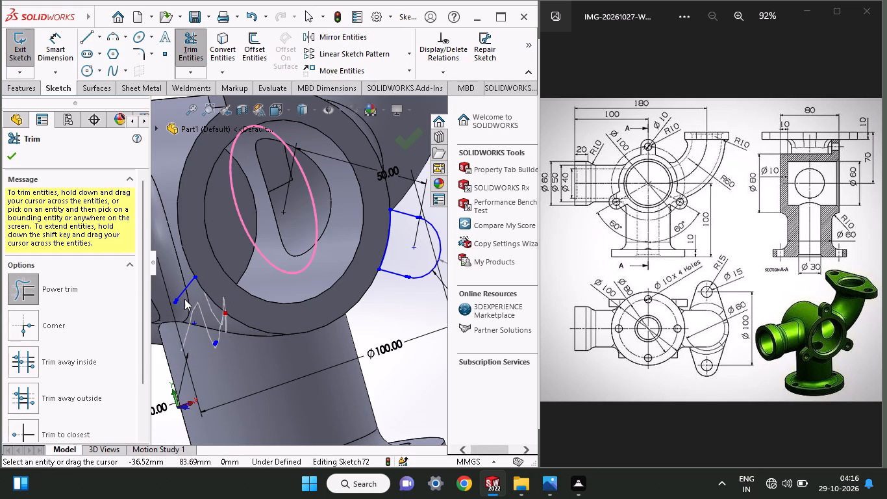
left_click_drag(184, 299, 188, 335)
left_click_drag(234, 314, 205, 336)
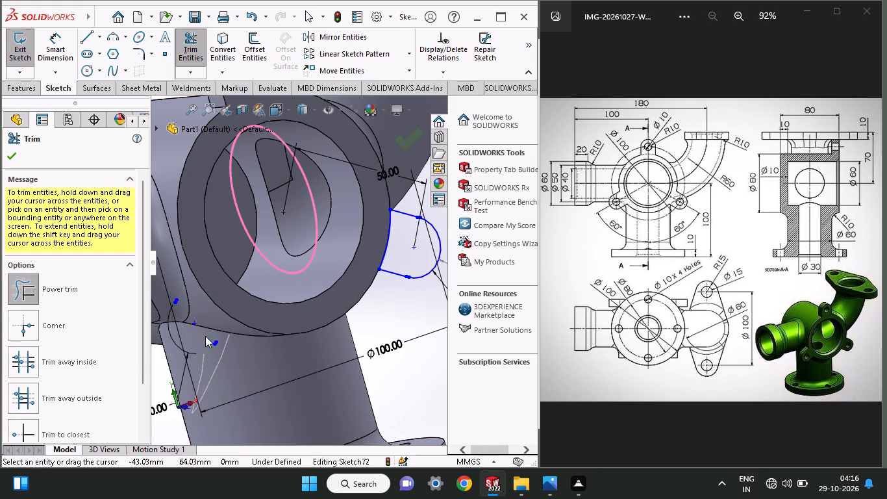
left_click_drag(205, 336, 206, 341)
left_click(215, 345)
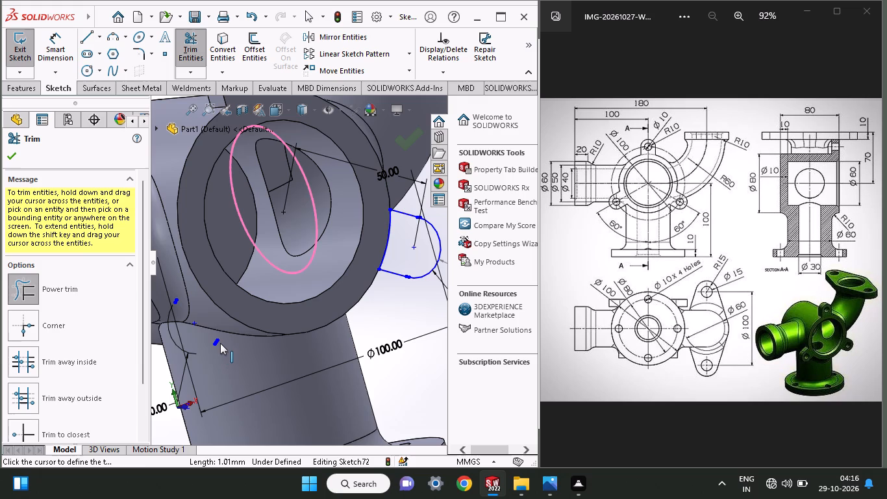
right_click(220, 343)
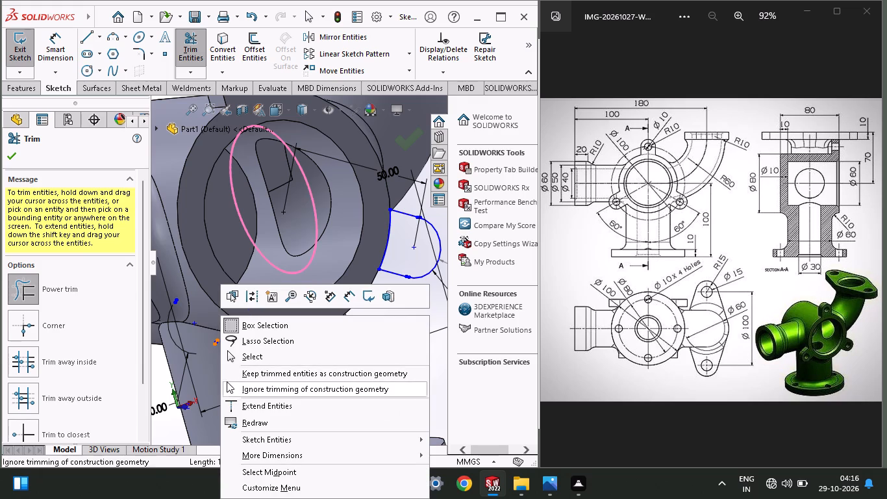
left_click(214, 374)
left_click_drag(210, 326, 215, 327)
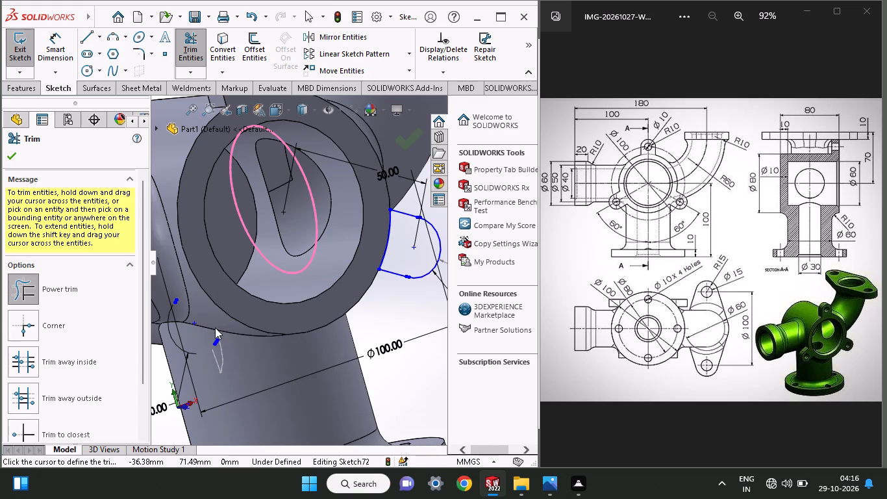
left_click_drag(215, 327, 219, 353)
left_click_drag(169, 293, 177, 303)
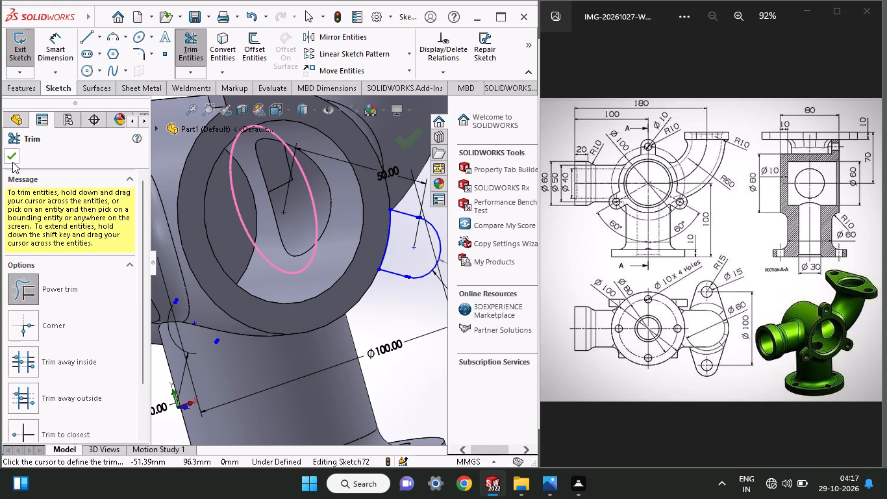
left_click(12, 162)
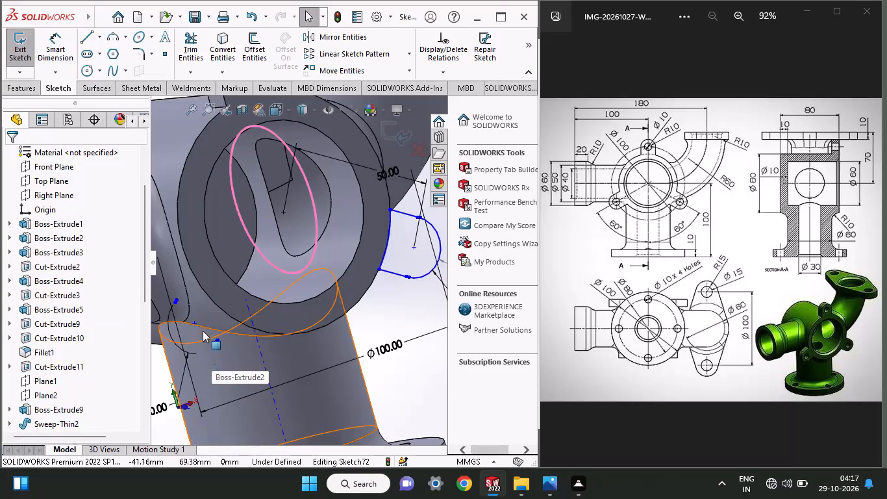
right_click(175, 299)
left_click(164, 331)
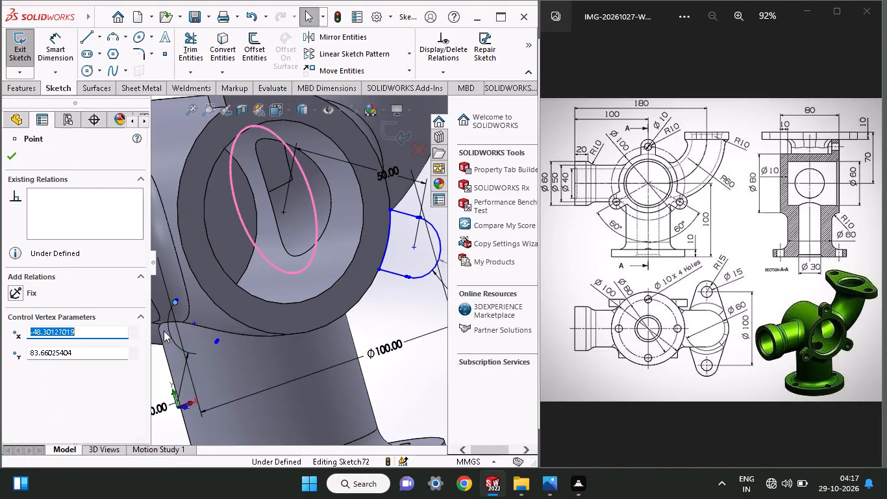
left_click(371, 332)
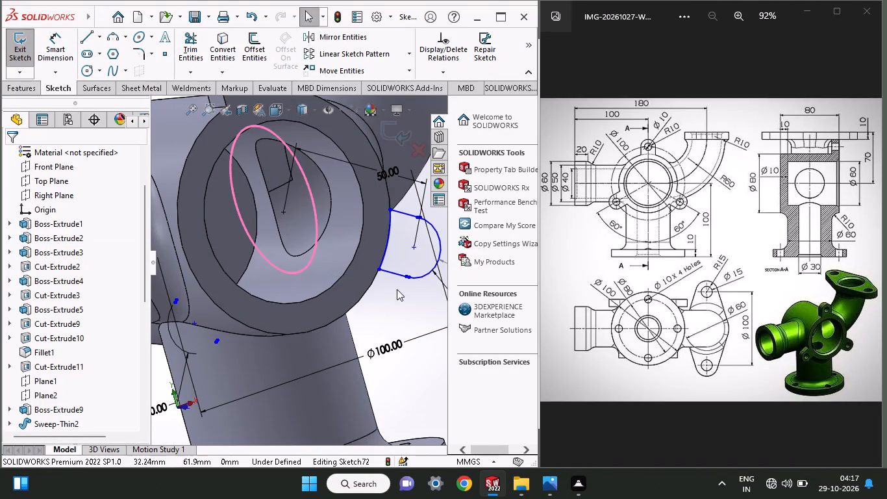
Delete the elbow-side lug's whole outline together with its 50 mm and 100 mm diameter dimensions.
left_click(397, 272)
right_click(397, 272)
left_click(403, 436)
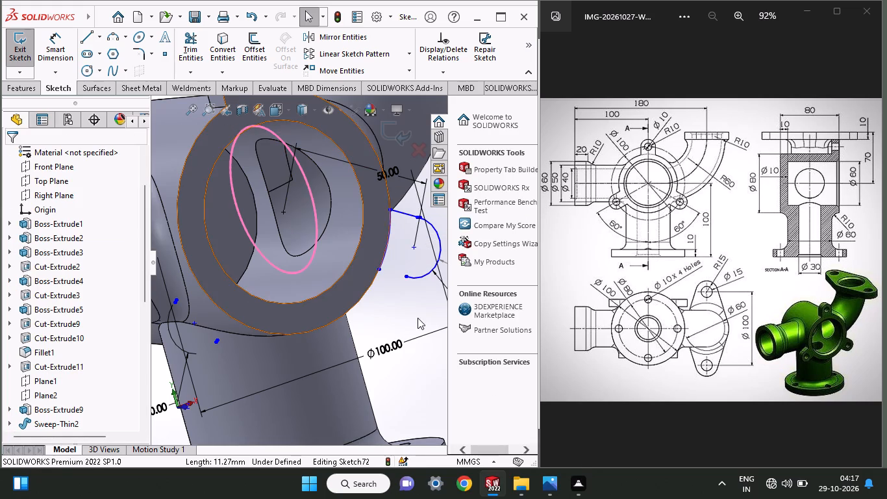
left_click_drag(418, 318, 369, 196)
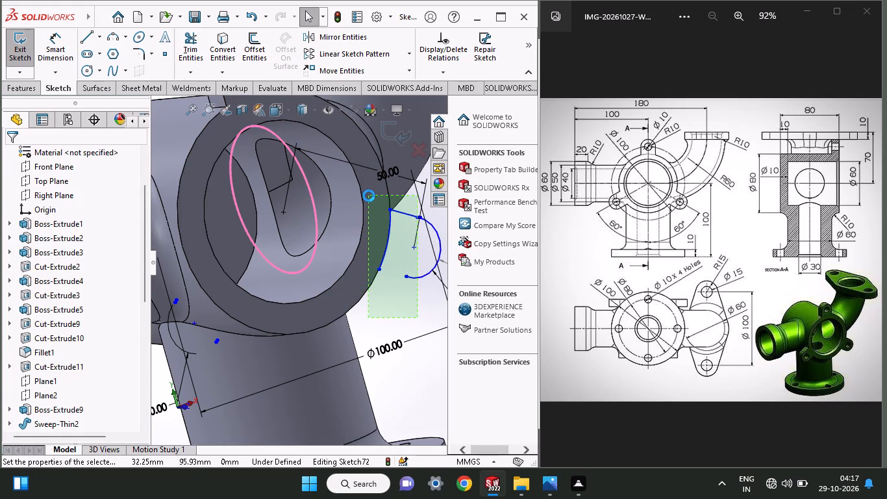
right_click(384, 294)
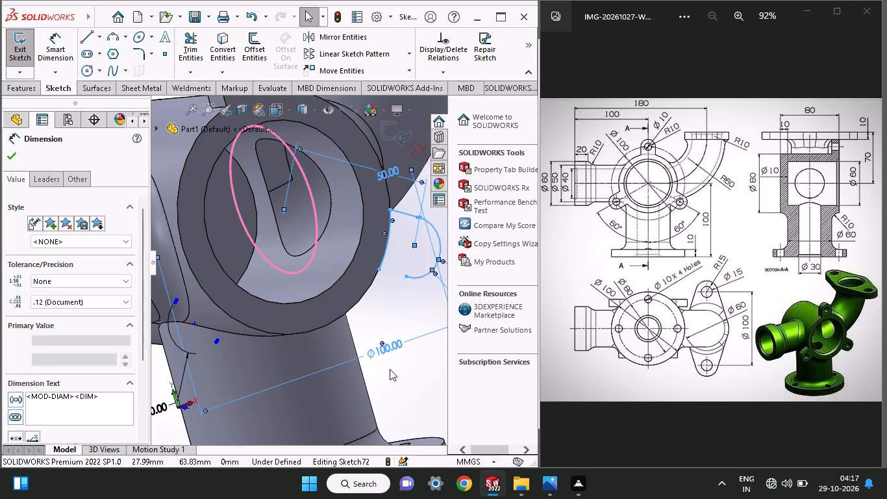
left_click(404, 442)
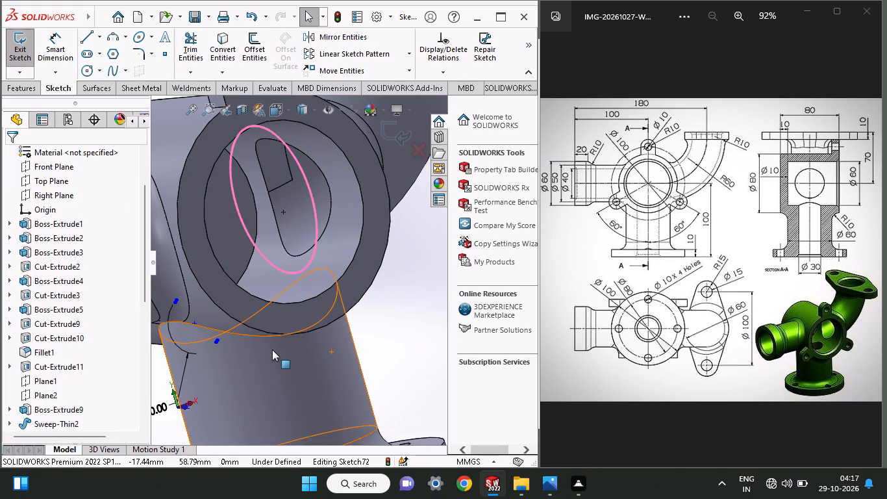
Delete the remaining arcs, lines and dimension of the lower lug profile beside the straight side pipe.
left_click_drag(263, 371, 90, 262)
right_click(90, 262)
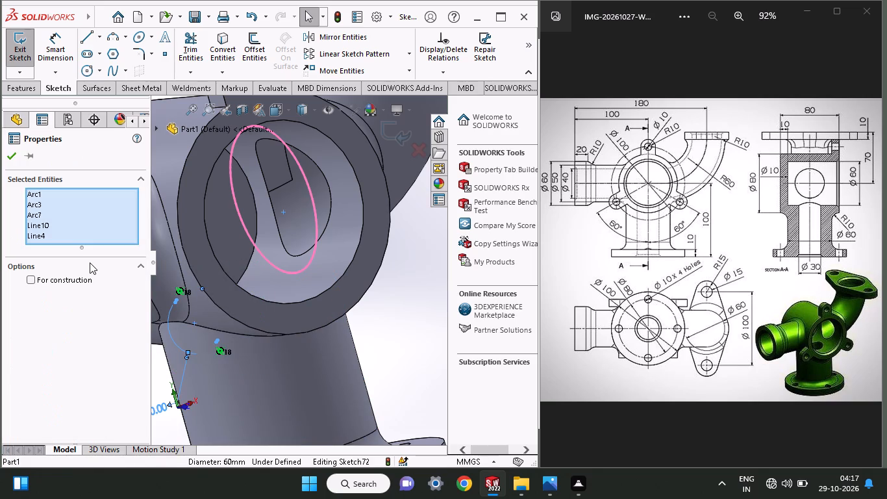
right_click(153, 369)
left_click(167, 435)
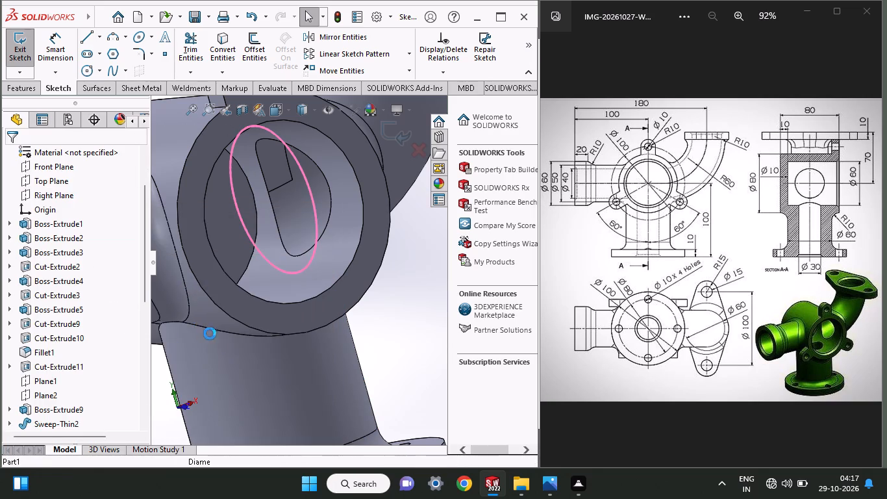
Close the cleared lug sketch and start a new sketch on the front ring face of the main body.
middle_click_drag(230, 305, 210, 322)
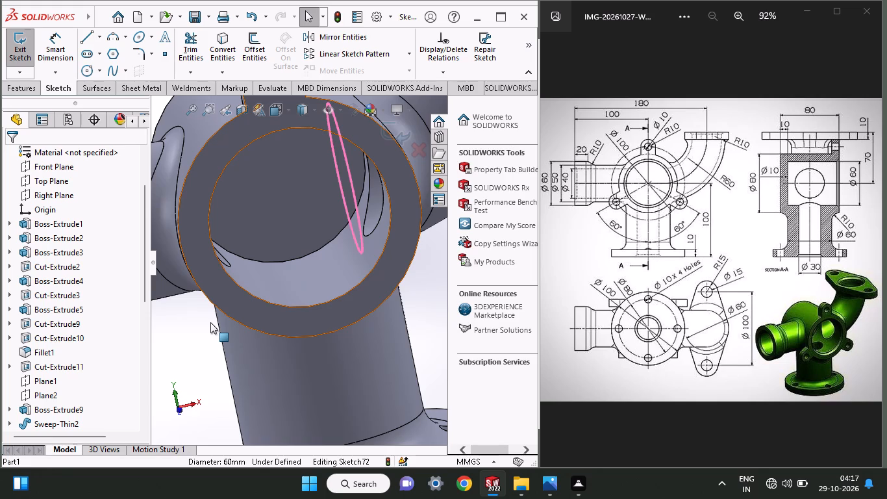
left_click(218, 295)
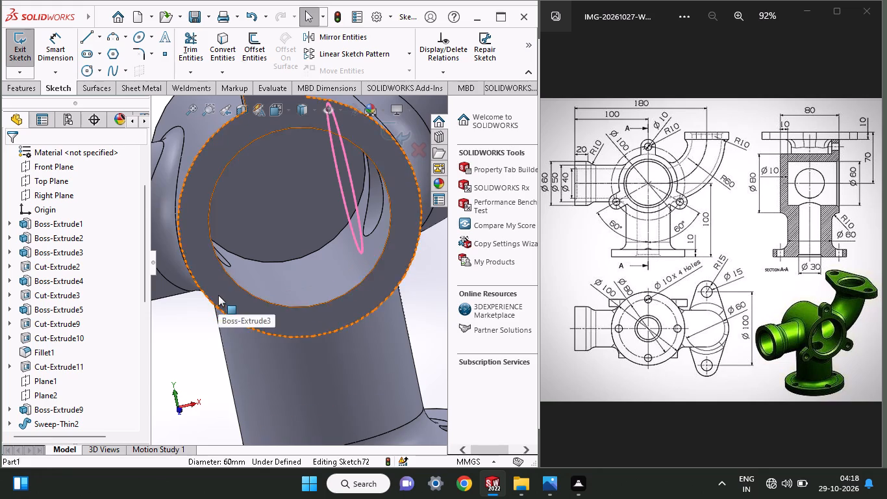
left_click(194, 325)
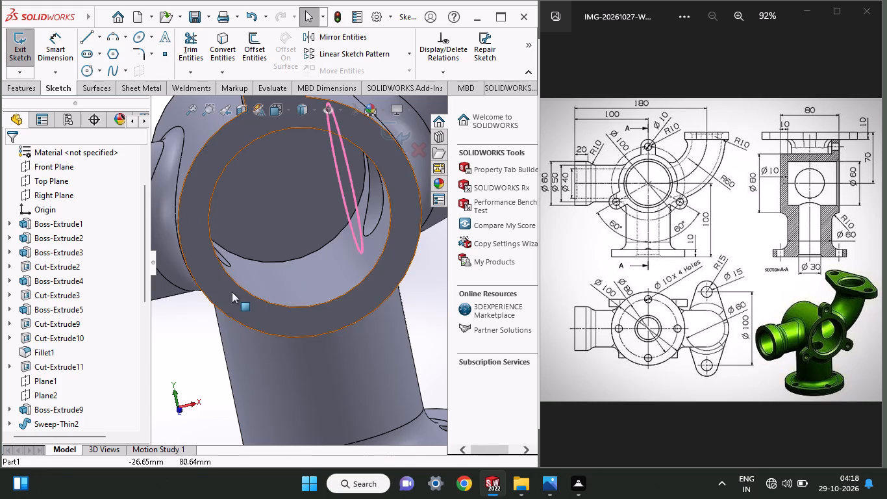
right_click(232, 292)
left_click(379, 275)
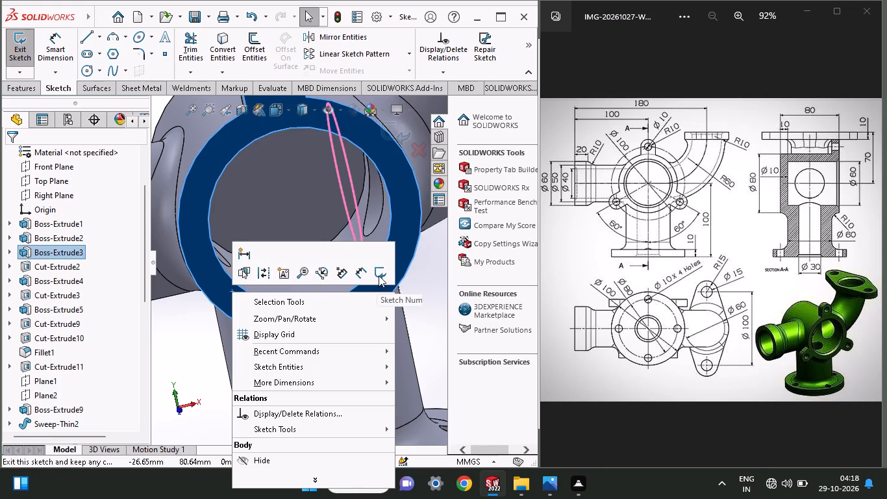
left_click(242, 311)
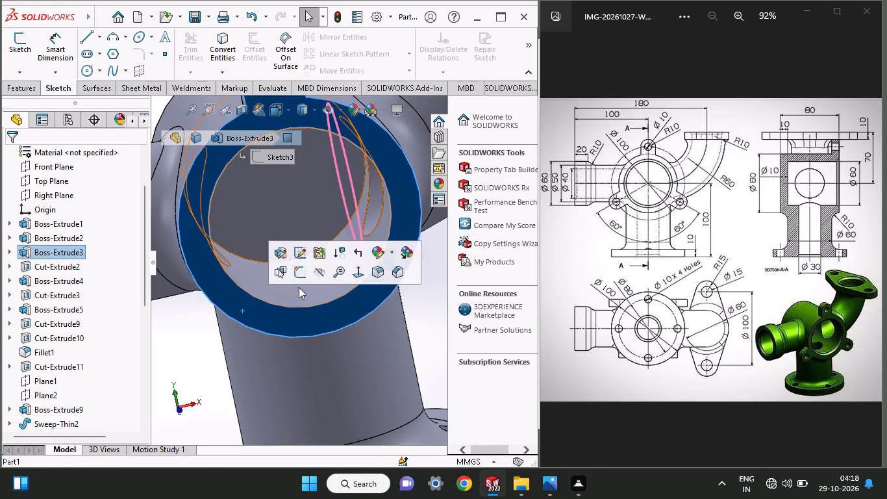
left_click(300, 279)
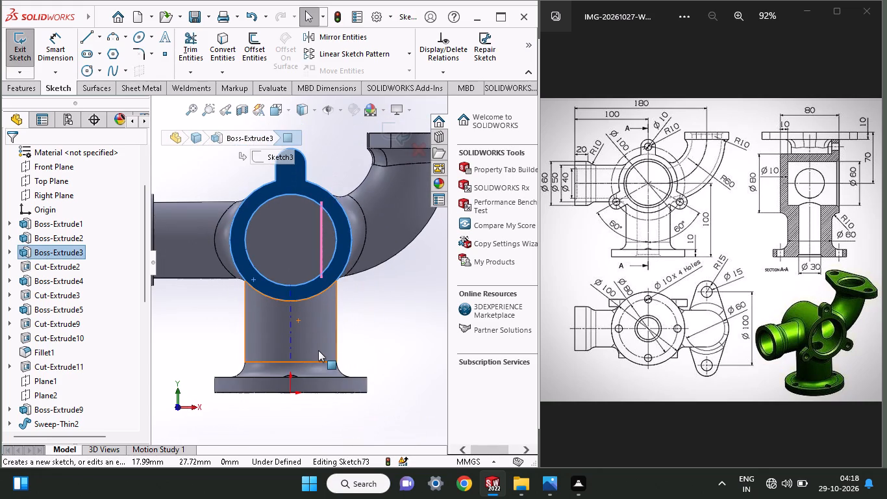
Sketch a circle concentric with the main bore and dimension its diameter to 100 mm.
scroll(294, 278, "down", 1)
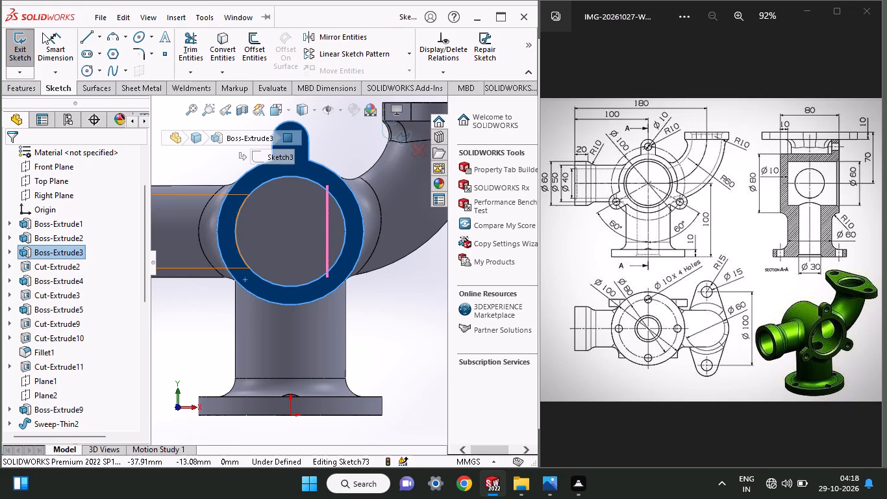
left_click(81, 71)
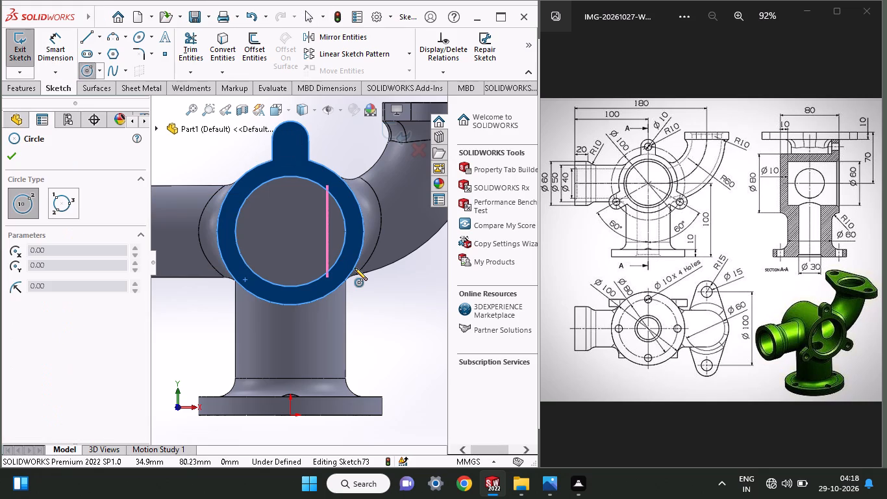
left_click(292, 233)
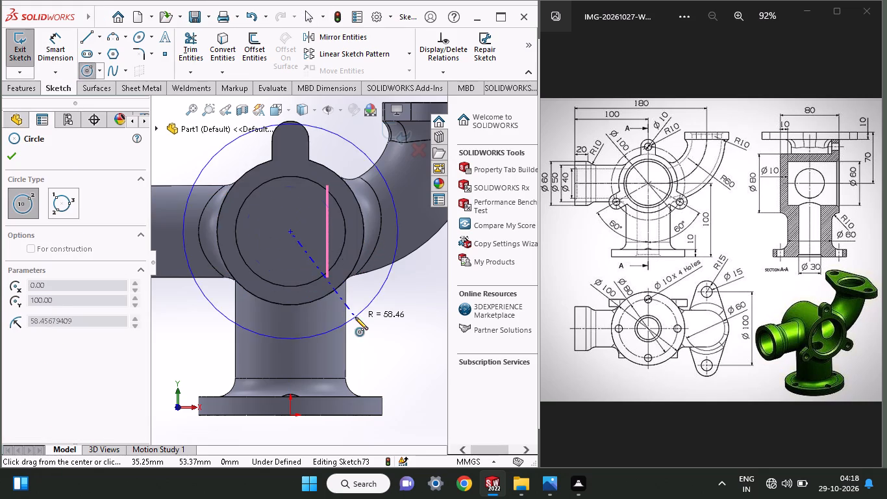
left_click(354, 301)
left_click(55, 40)
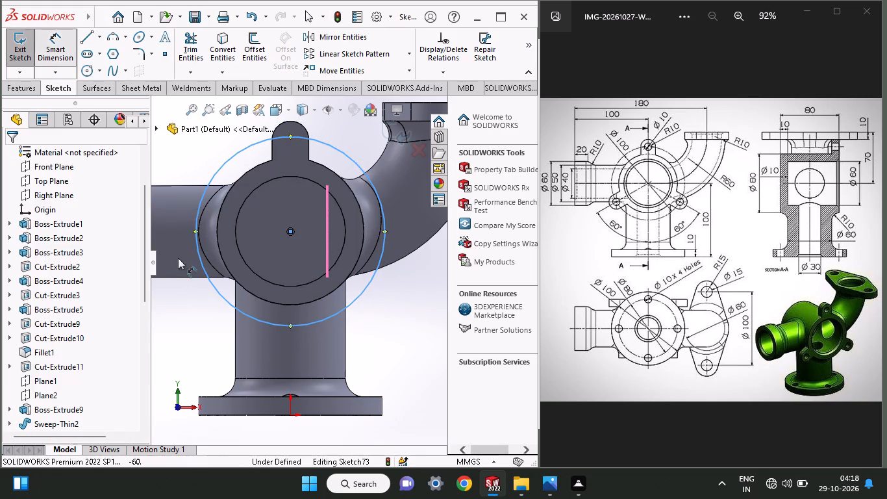
left_click(201, 268)
left_click_drag(190, 296, 214, 374)
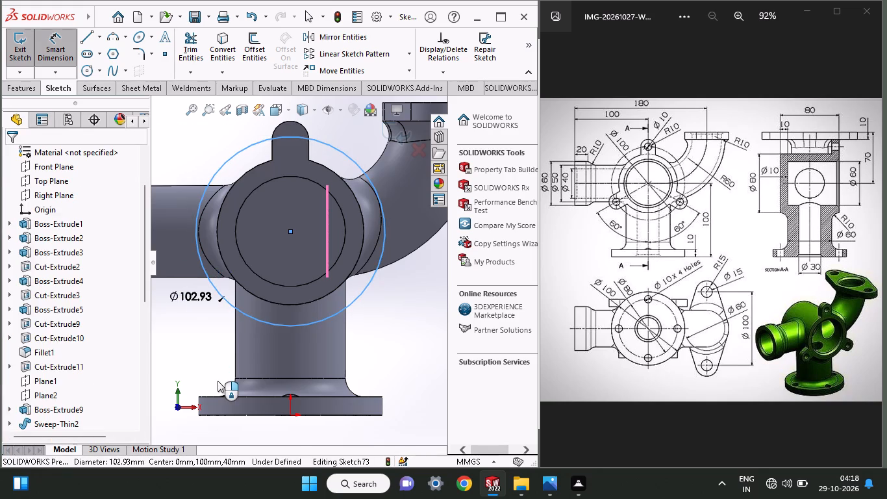
type("100")
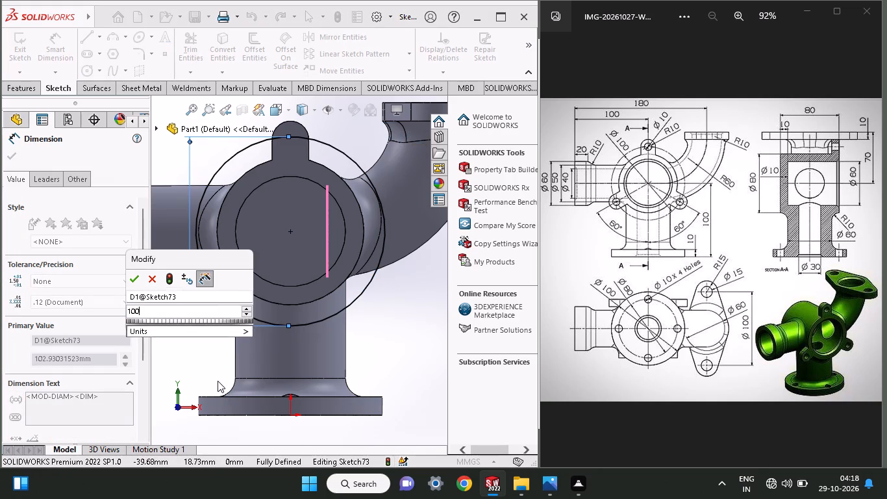
key("Return")
key("Return")
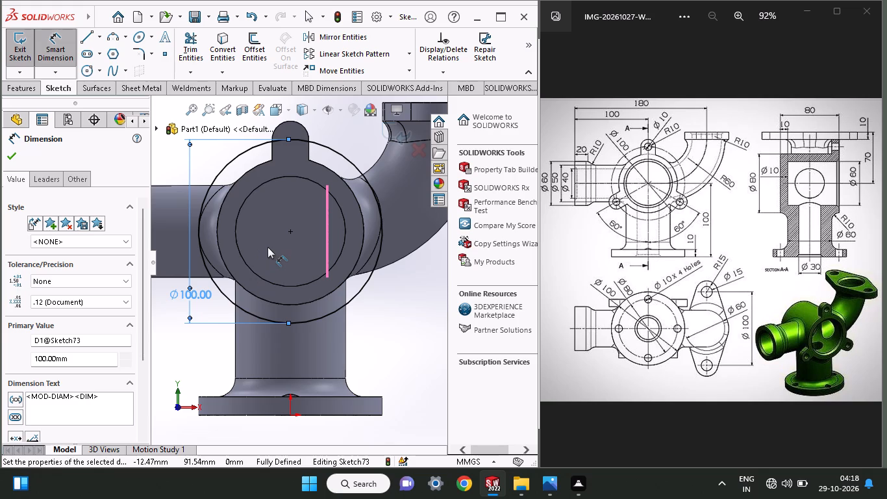
Sketch a vertical line about 58 mm long from the bore centre down past the 100 mm circle.
left_click(80, 31)
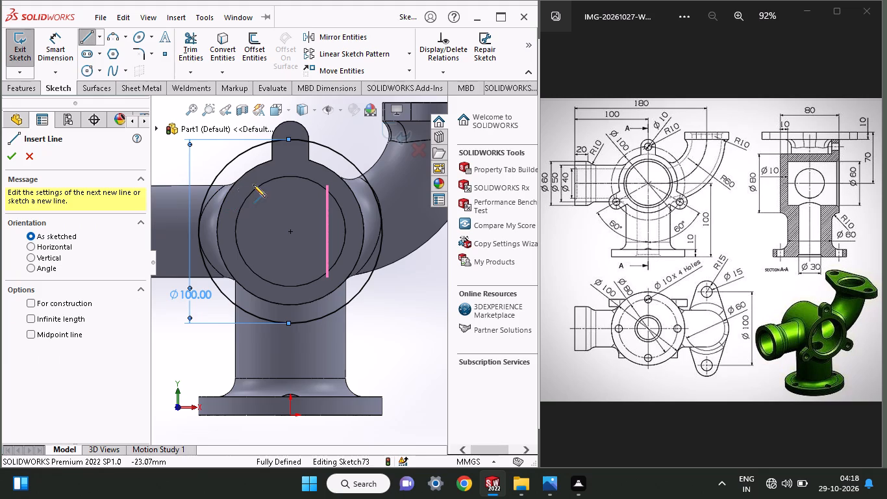
left_click(289, 232)
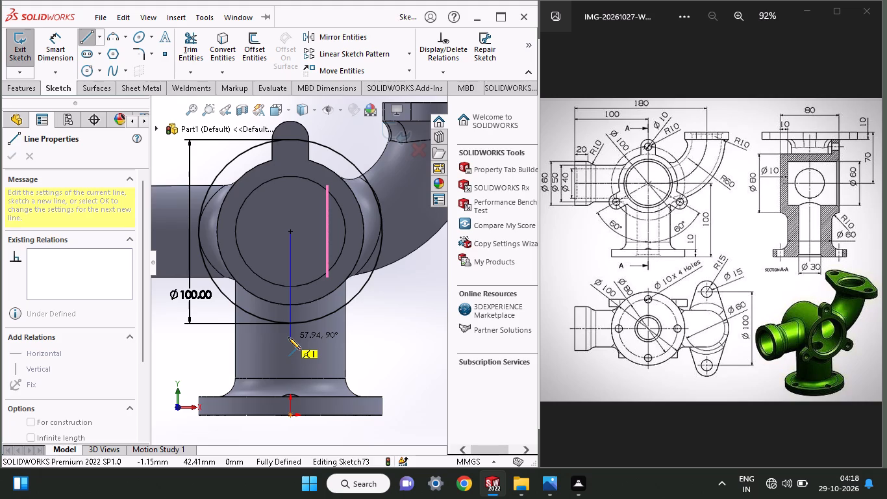
left_click(288, 337)
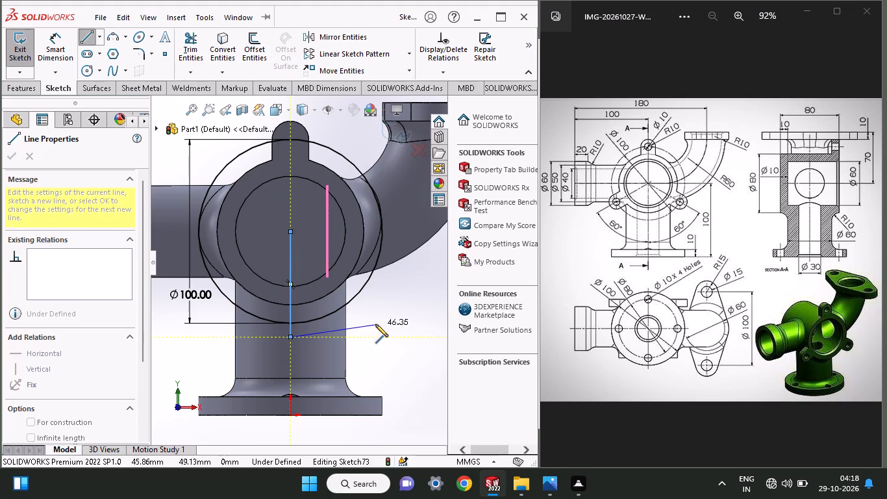
right_click(375, 324)
left_click(382, 334)
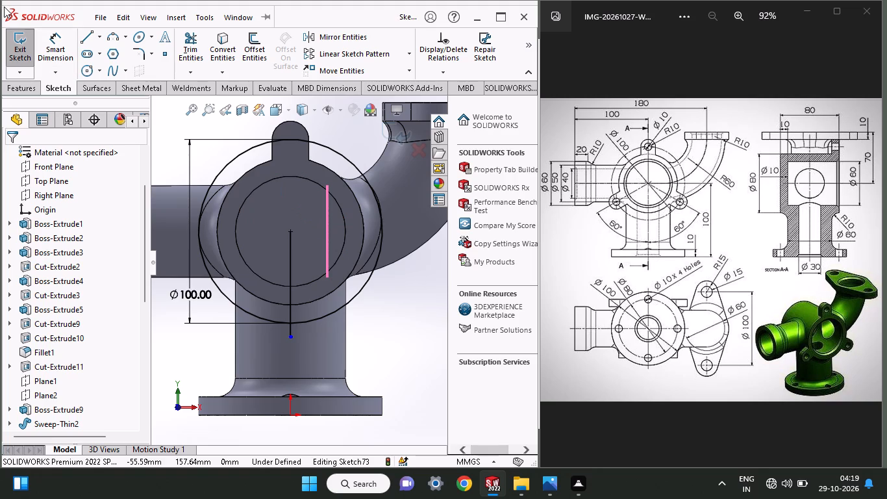
Sketch a slanted line from the bore centre down toward the elbow side, ending beyond the 100 mm circle.
left_click(84, 40)
left_click(294, 233)
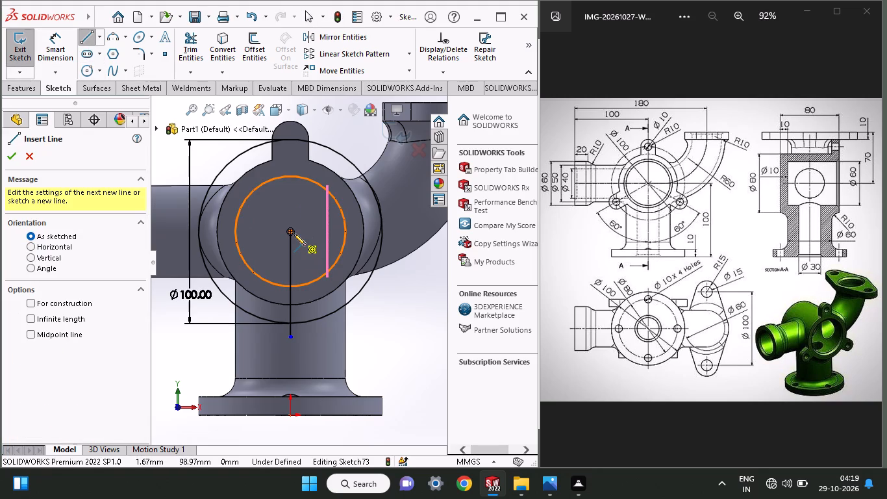
left_click(388, 312)
right_click(389, 297)
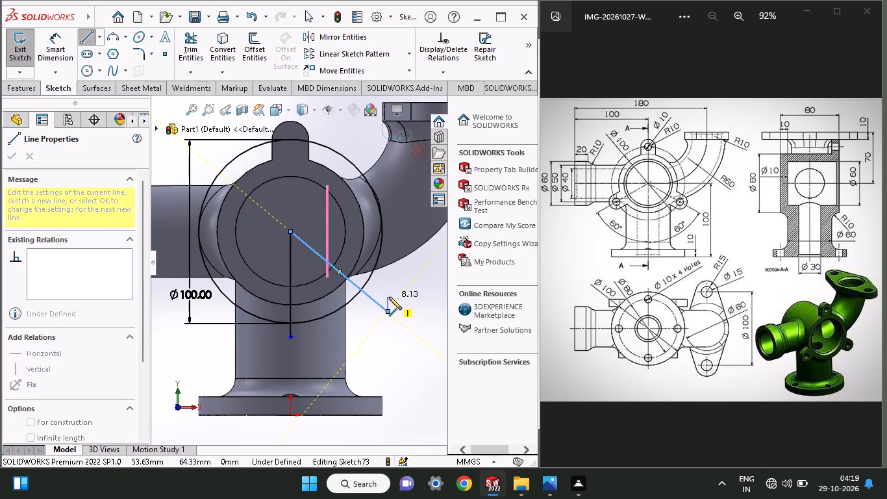
left_click(395, 309)
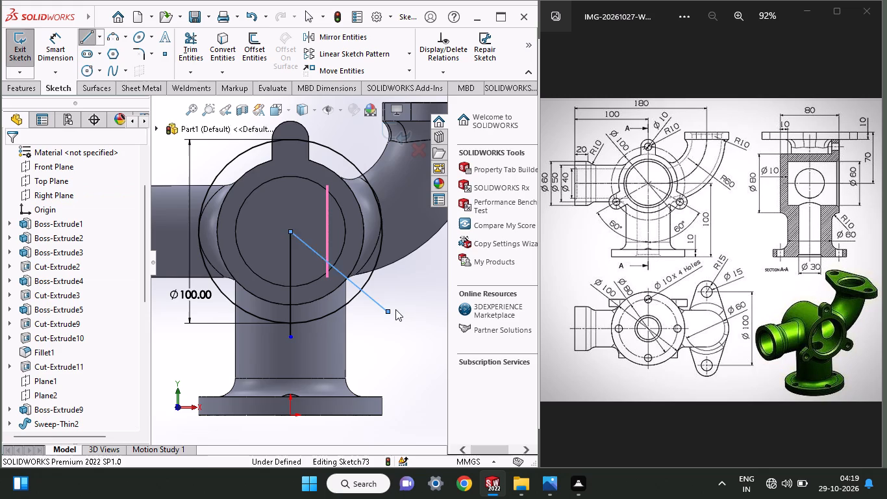
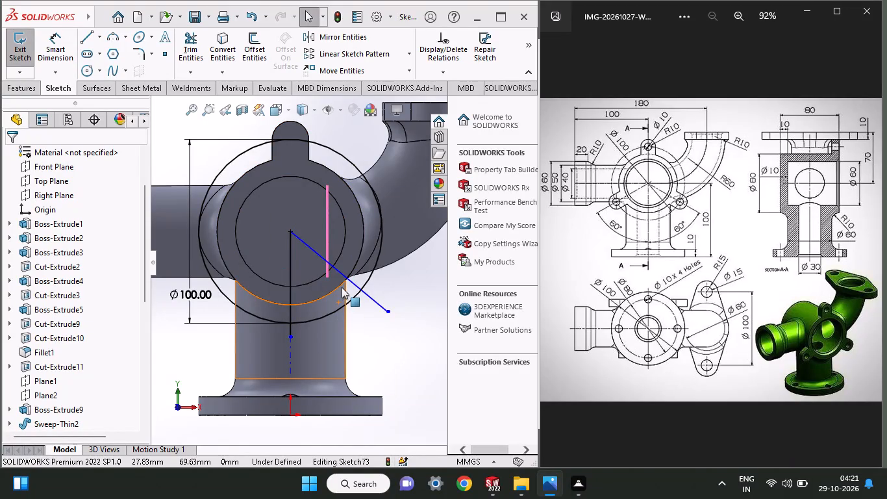
Dimension the angle between the vertical line and the slanted line from the circle's centre as 60 degrees.
left_click(57, 49)
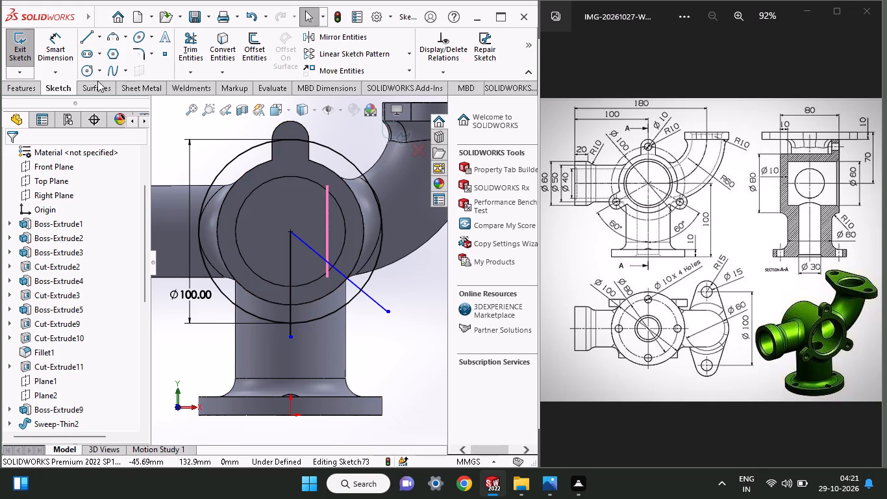
left_click(47, 53)
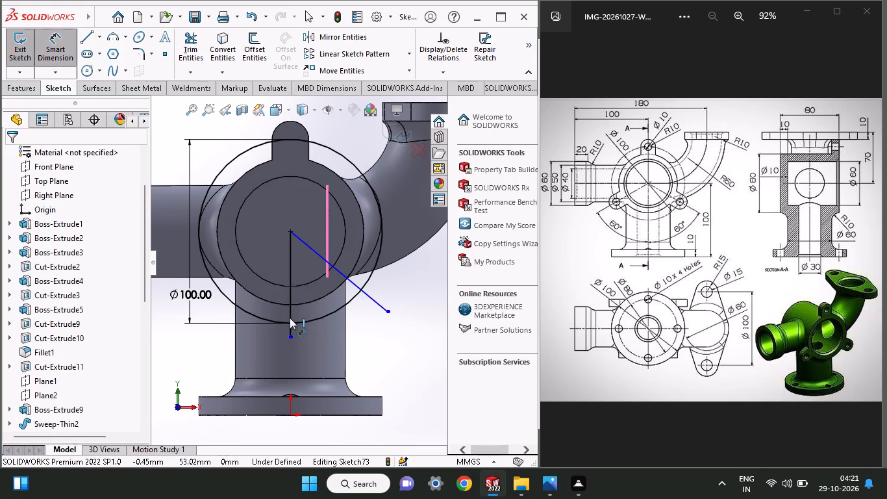
left_click(290, 318)
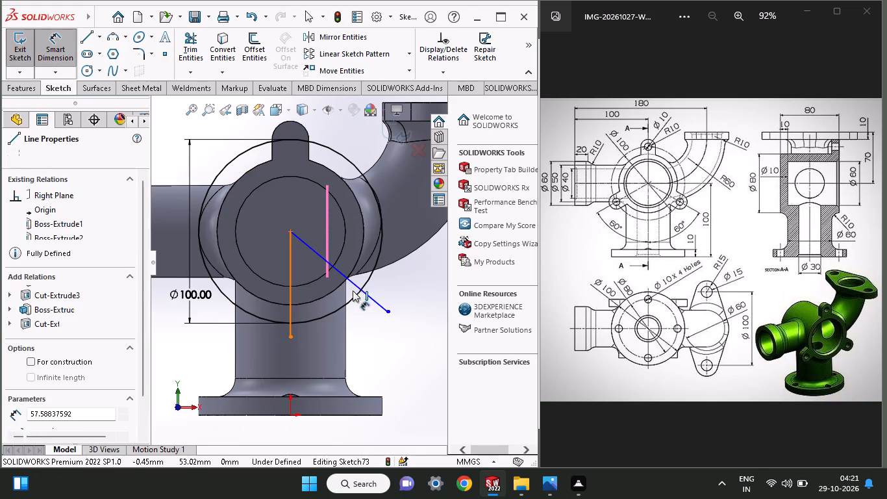
left_click(355, 287)
left_click(355, 299)
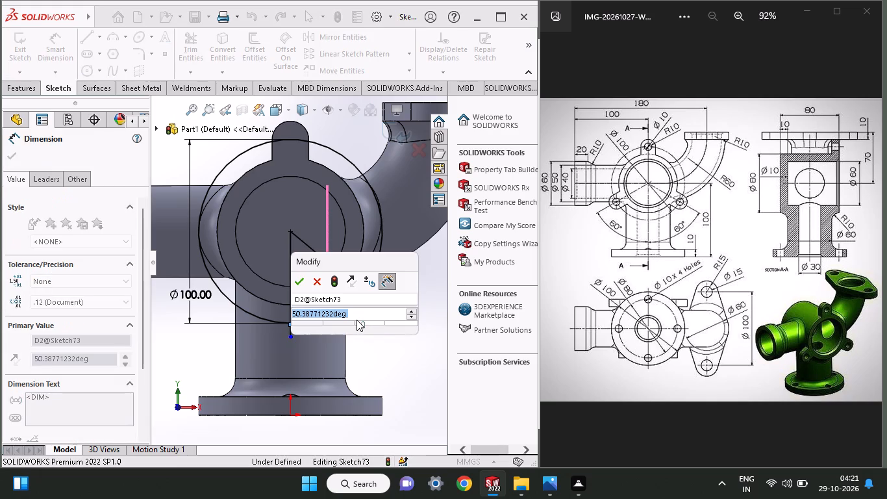
type("60")
key("Return")
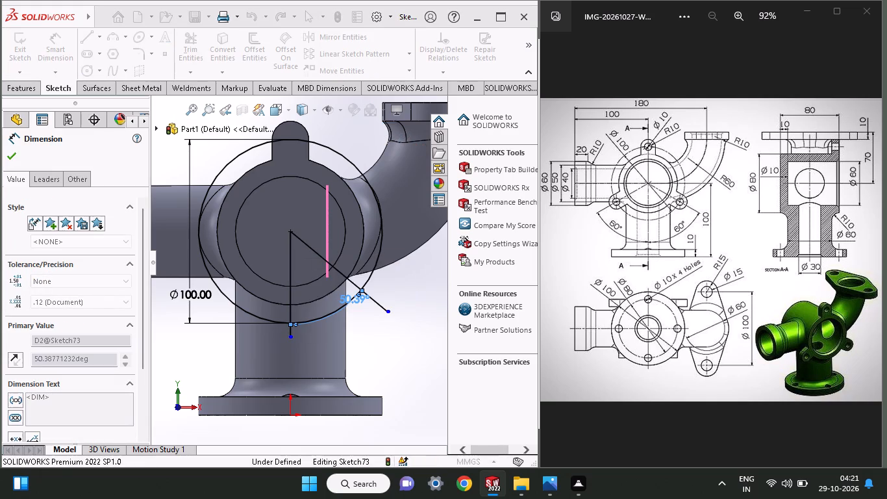
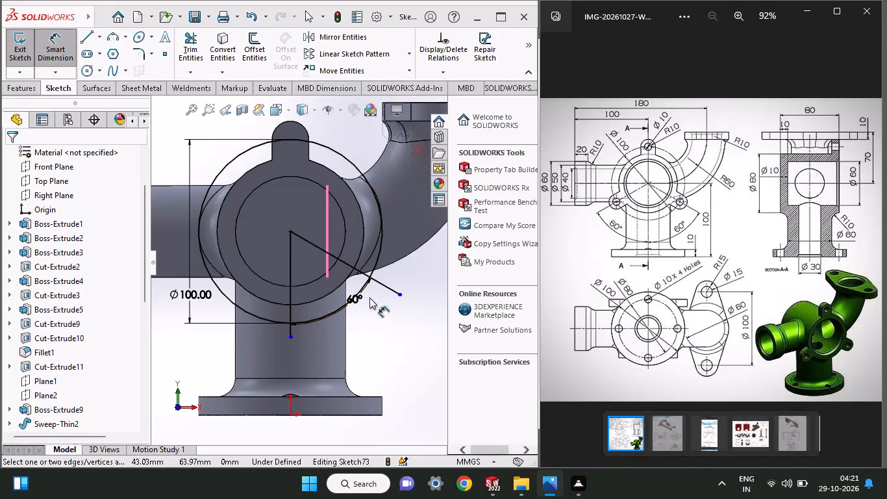
Trim off the end of the slanted line that extends beyond the 100 mm diameter circle.
scroll(369, 298, "down", 3, "ctrl")
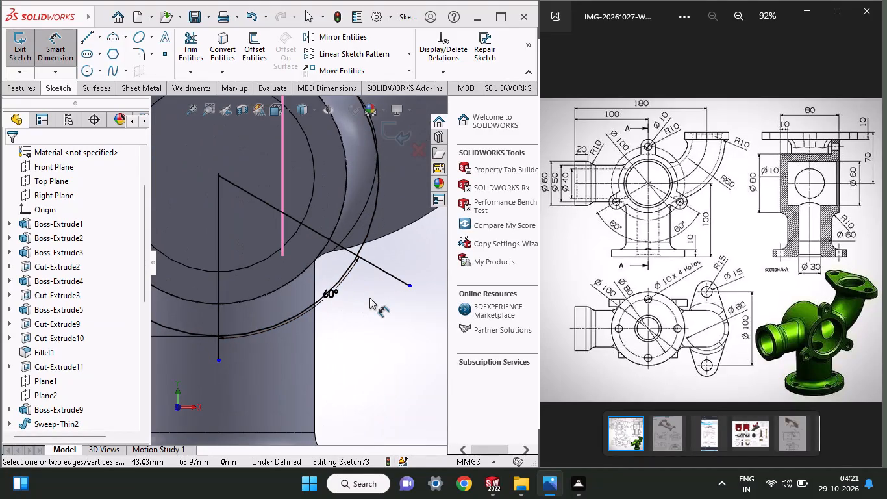
left_click(92, 73)
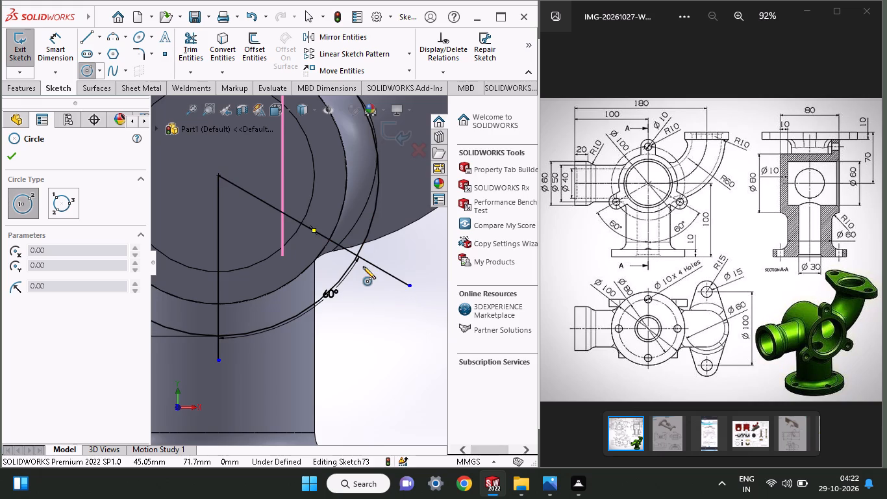
left_click(6, 153)
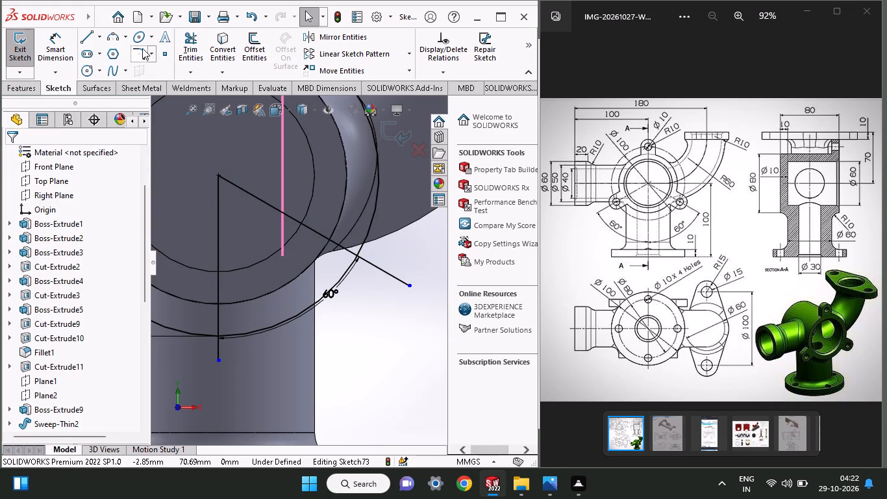
left_click(179, 42)
left_click_drag(378, 275, 384, 241)
left_click(16, 152)
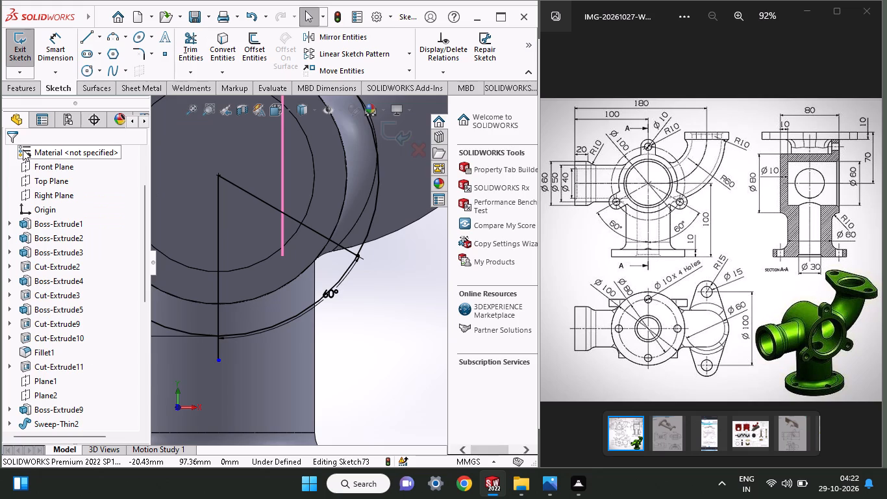
Sketch a circle centred on the slanted line's outer end and set its diameter to 20 mm.
left_click(82, 68)
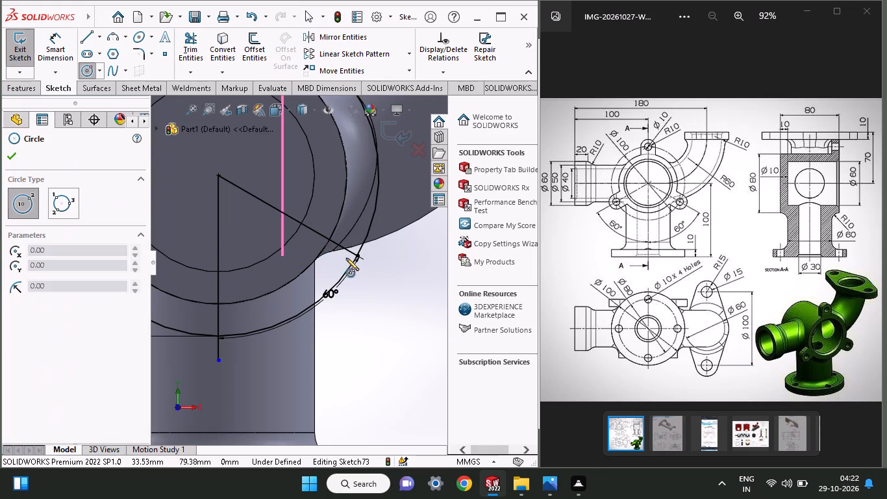
left_click(354, 255)
left_click(355, 272)
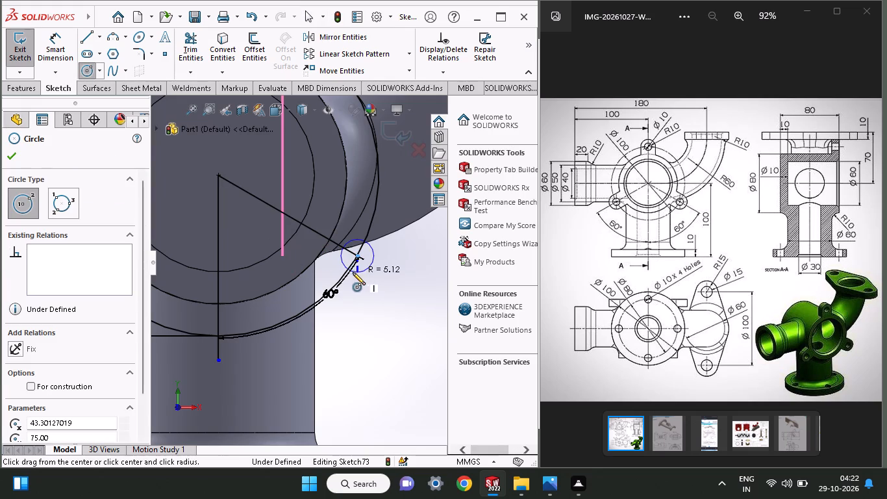
left_click(62, 38)
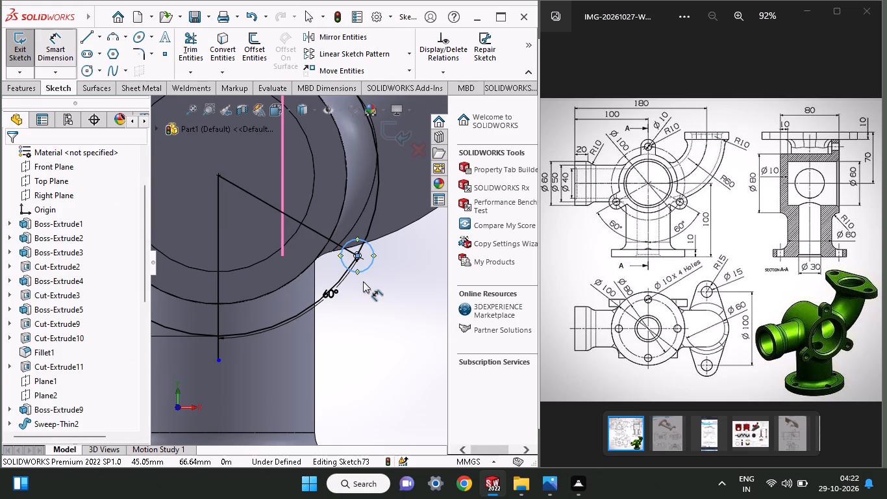
left_click(364, 273)
left_click(367, 283)
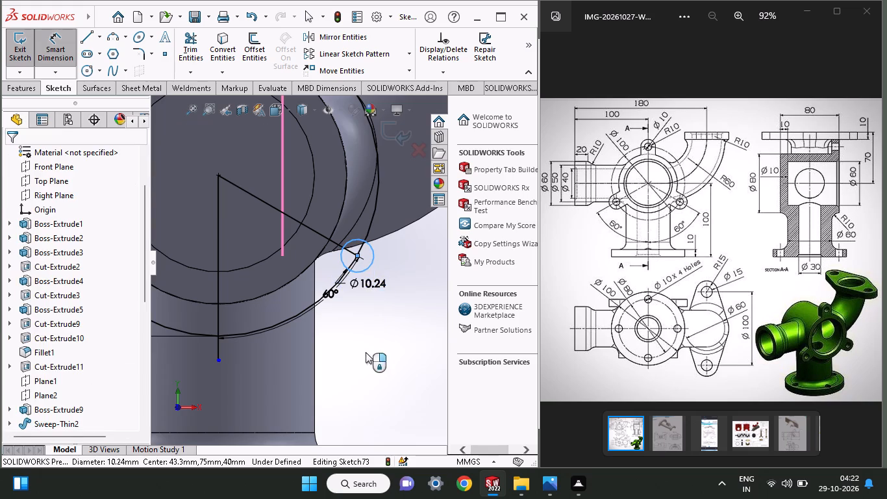
type("20")
key("Return")
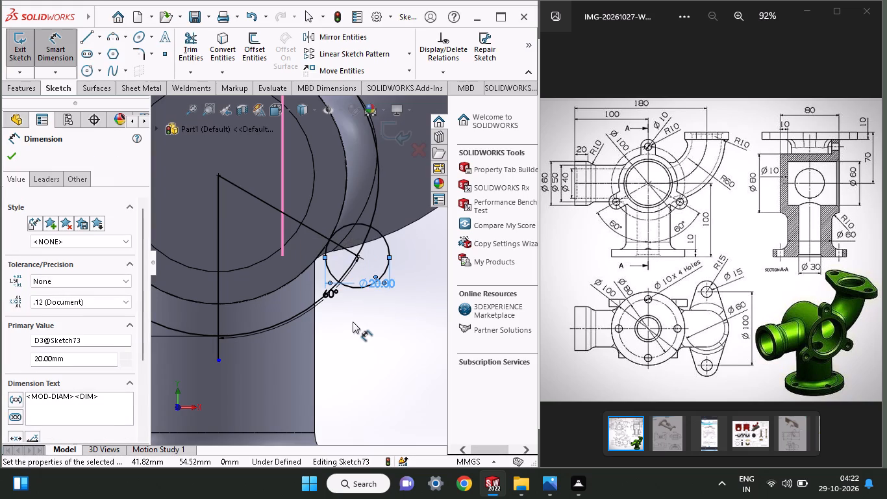
Offset the slanted line 10 mm in both directions with dimensions added.
scroll(353, 322, "up", 6, "ctrl")
scroll(353, 322, "down", 2, "ctrl")
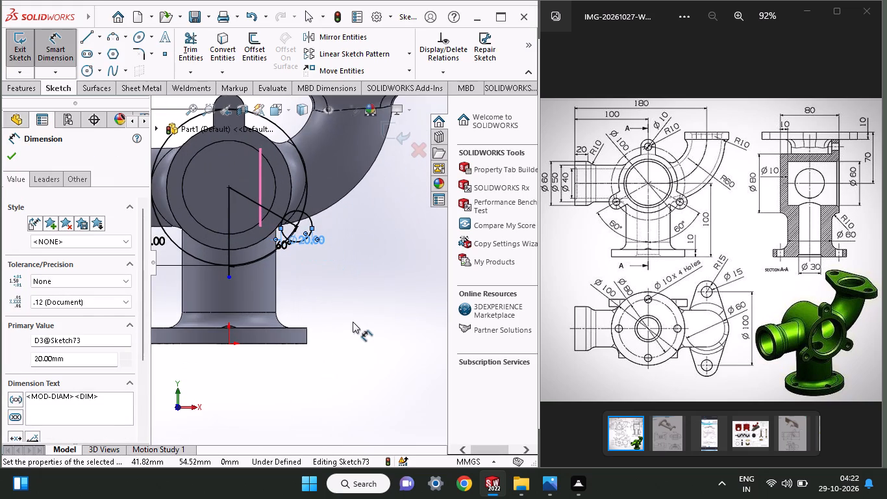
scroll(279, 186, "down", 2, "ctrl")
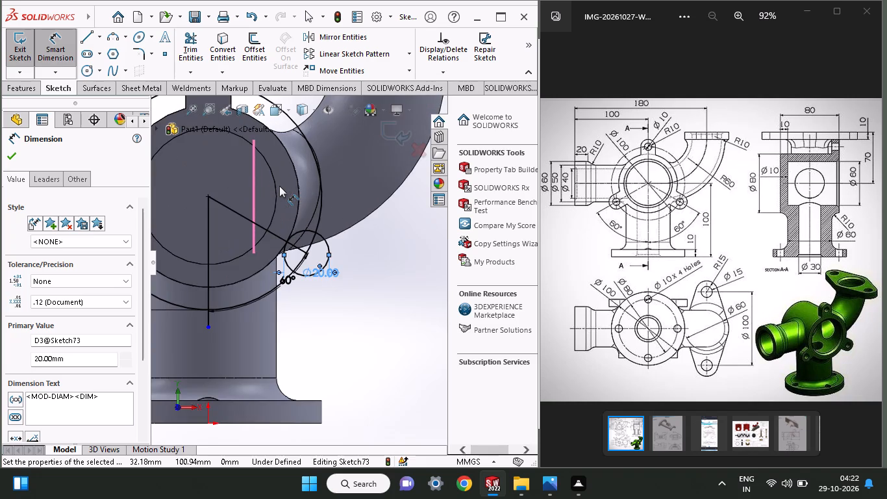
scroll(279, 186, "down", 1, "ctrl")
scroll(308, 249, "down", 1, "ctrl")
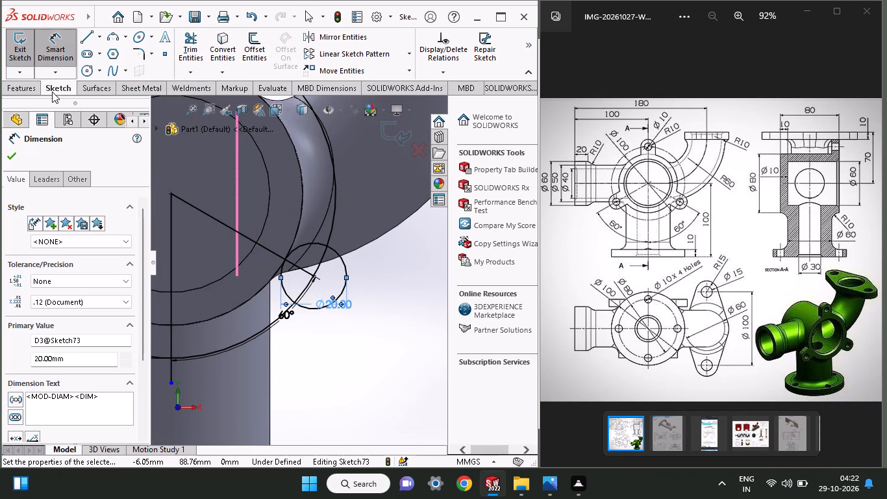
left_click(256, 57)
left_click(218, 218)
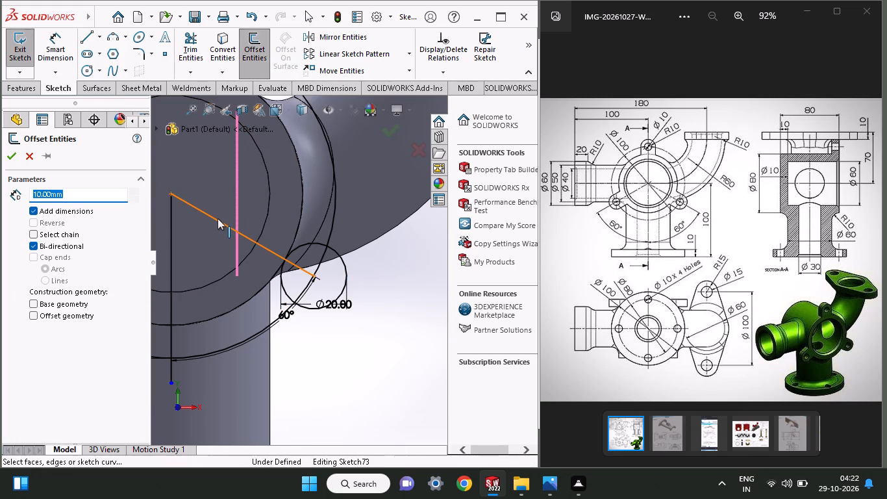
left_click(10, 155)
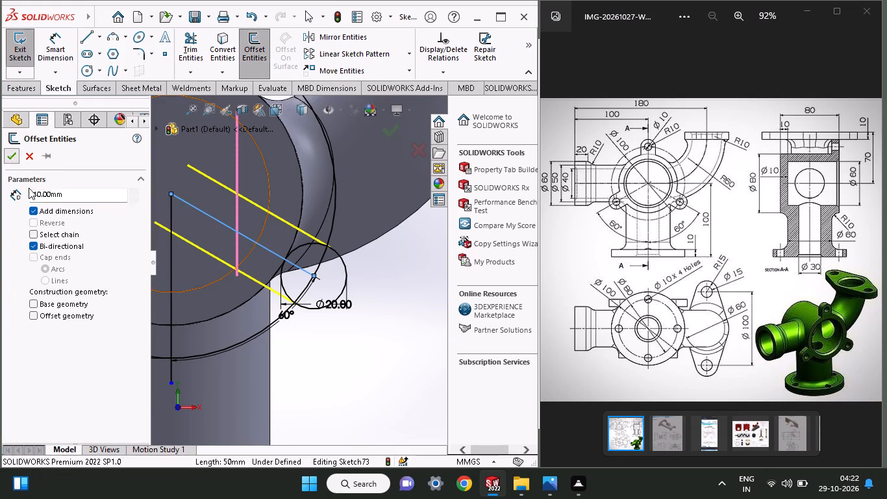
Sketch a circle from the bore's centre out to the outer edge of the round boss.
middle_click_drag(273, 346, 294, 371)
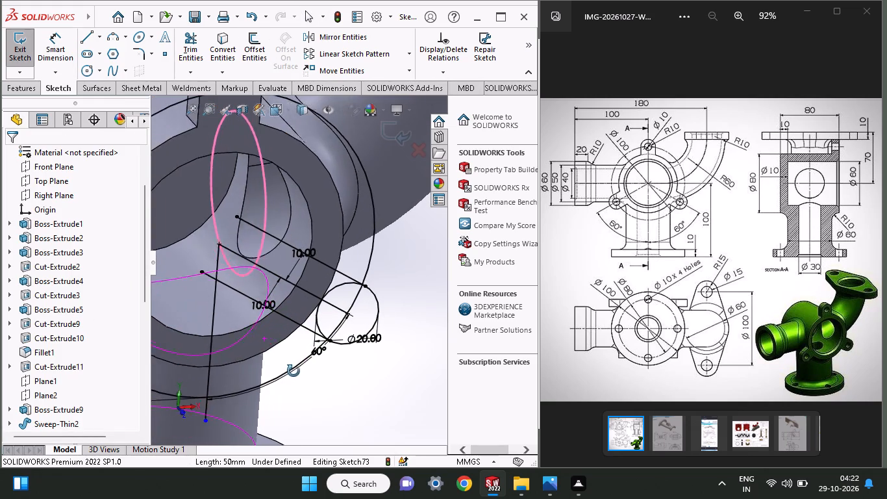
middle_click_drag(294, 371, 296, 362)
left_click(90, 66)
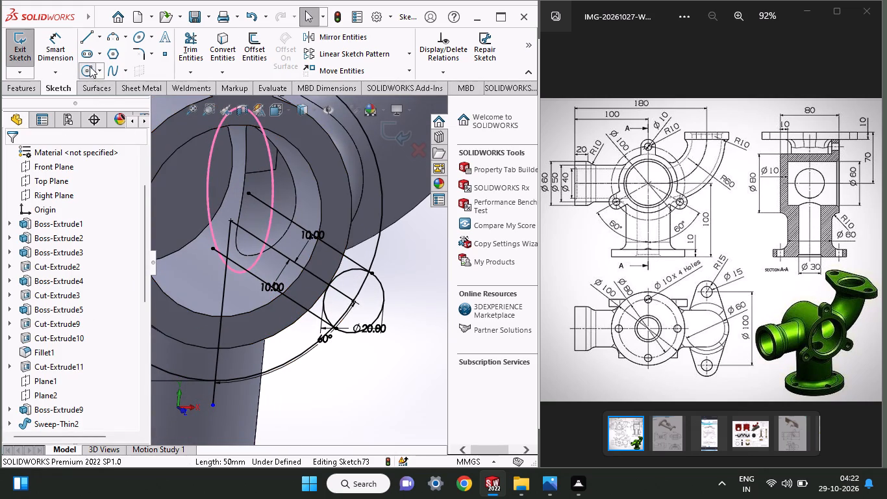
left_click(232, 222)
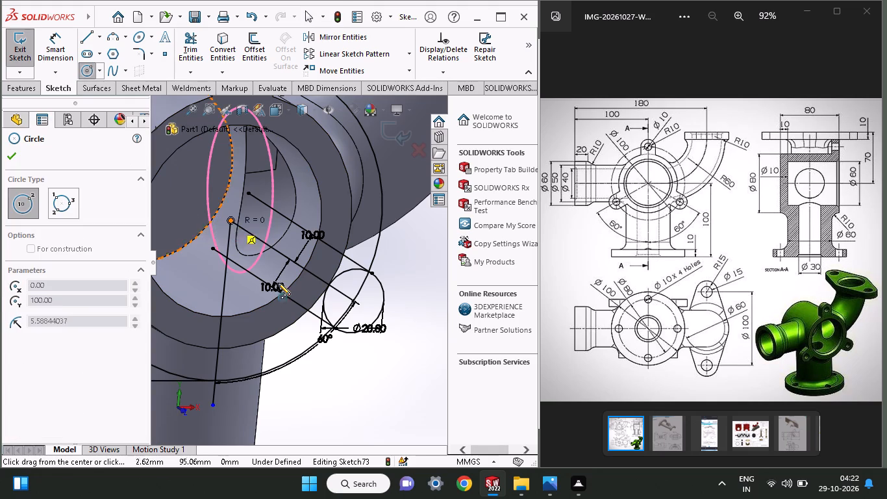
left_click(297, 320)
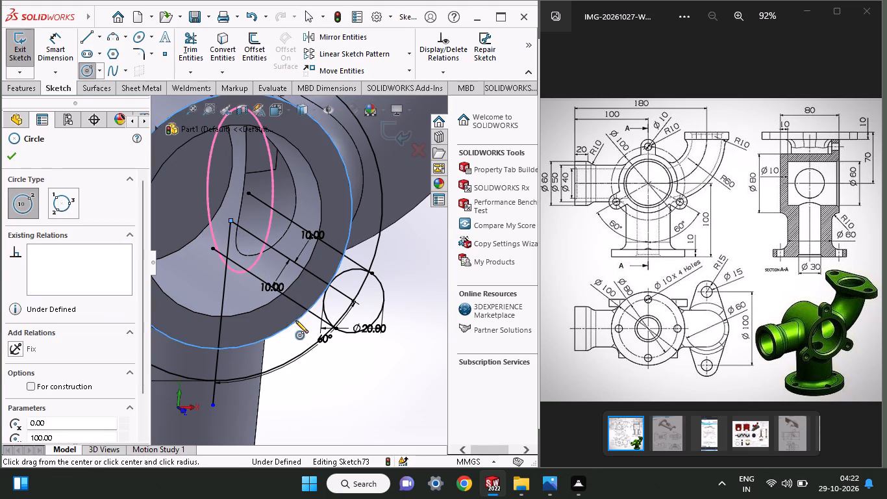
left_click(16, 149)
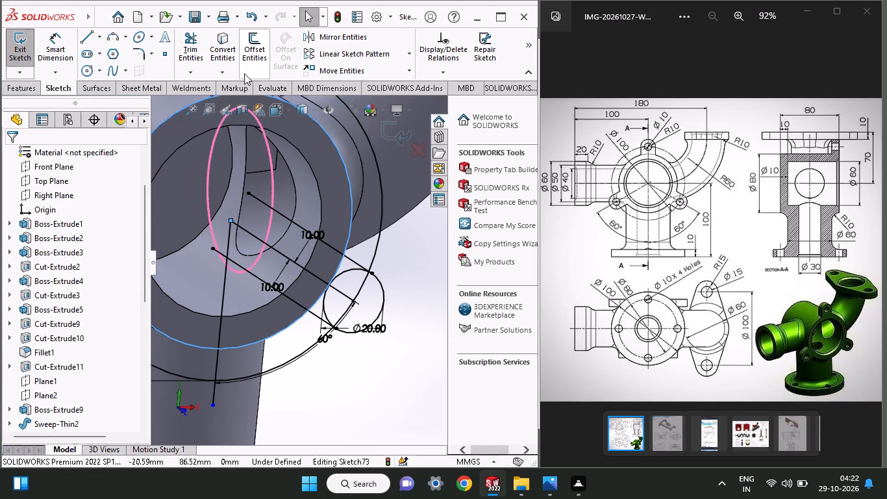
Trim the small circle's inner half, the slanted line inside the lug, the boss-edge circle outside the lug, and the 100 mm circle.
left_click(195, 51)
left_click_drag(352, 285, 351, 268)
left_click_drag(349, 285, 319, 307)
left_click_drag(338, 299, 345, 309)
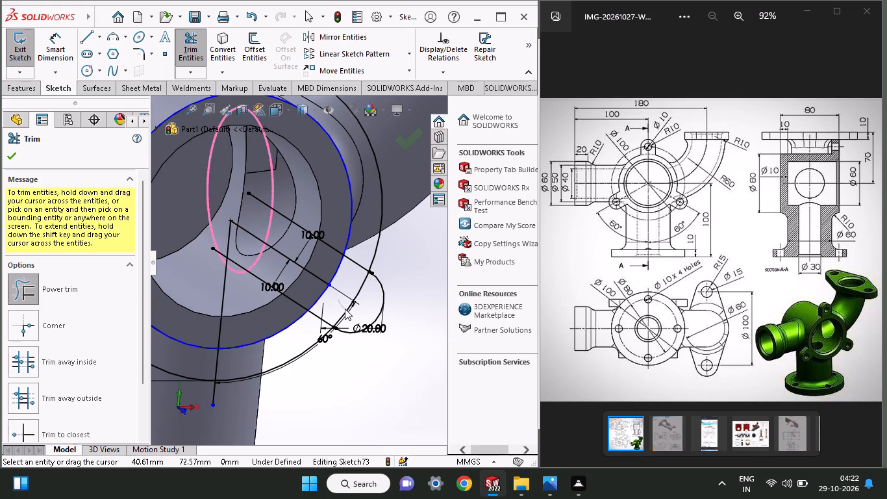
left_click_drag(345, 309, 339, 283)
left_click_drag(339, 283, 344, 274)
left_click_drag(369, 224, 321, 224)
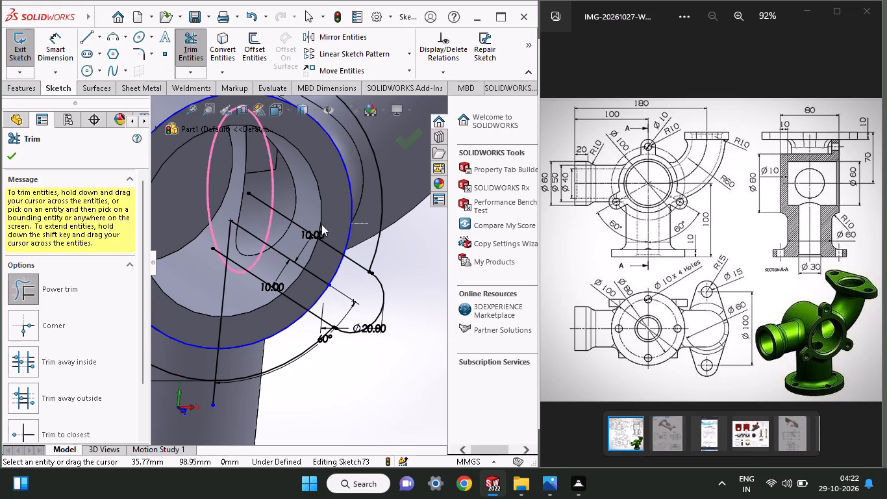
left_click_drag(321, 224, 318, 224)
left_click_drag(291, 365, 280, 302)
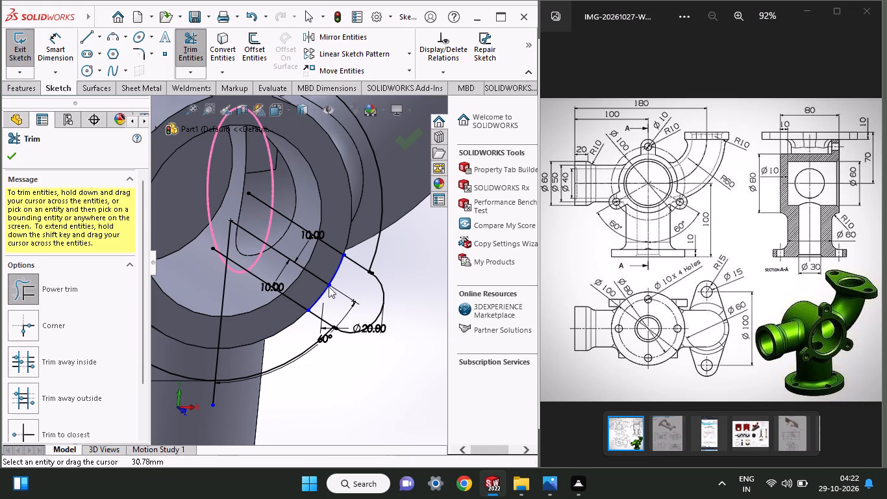
left_click_drag(392, 246, 370, 244)
left_click_drag(358, 377, 303, 341)
left_click(4, 157)
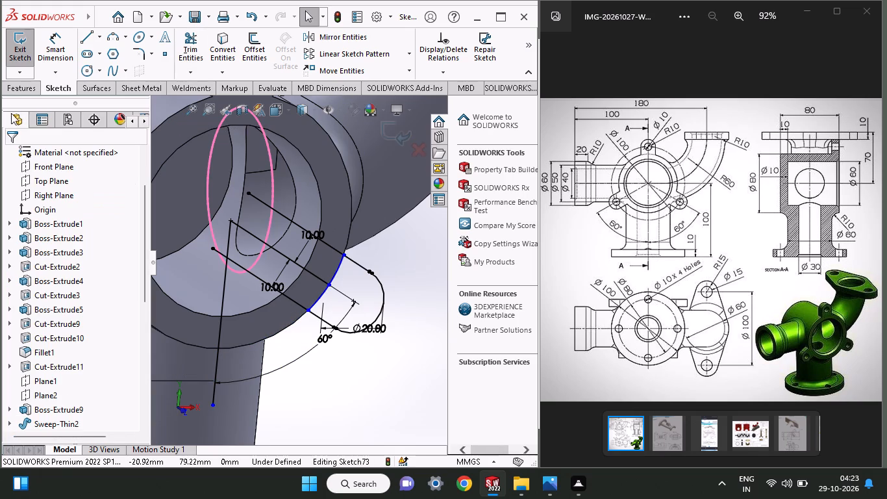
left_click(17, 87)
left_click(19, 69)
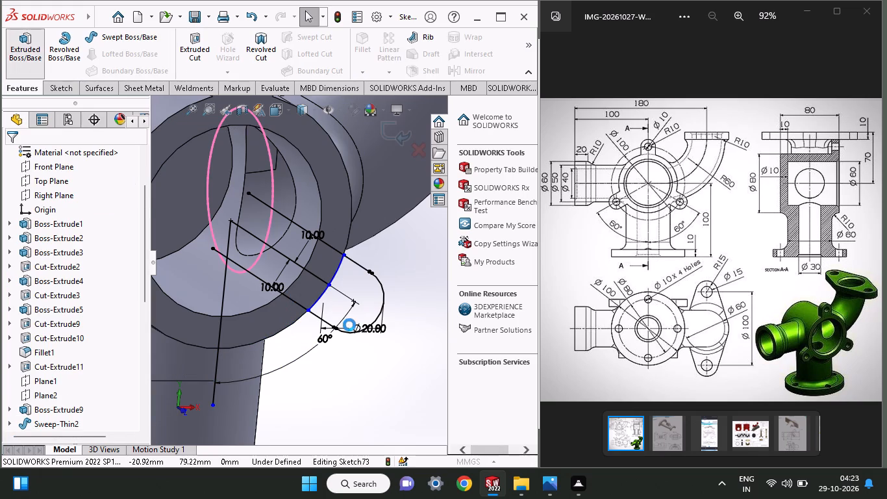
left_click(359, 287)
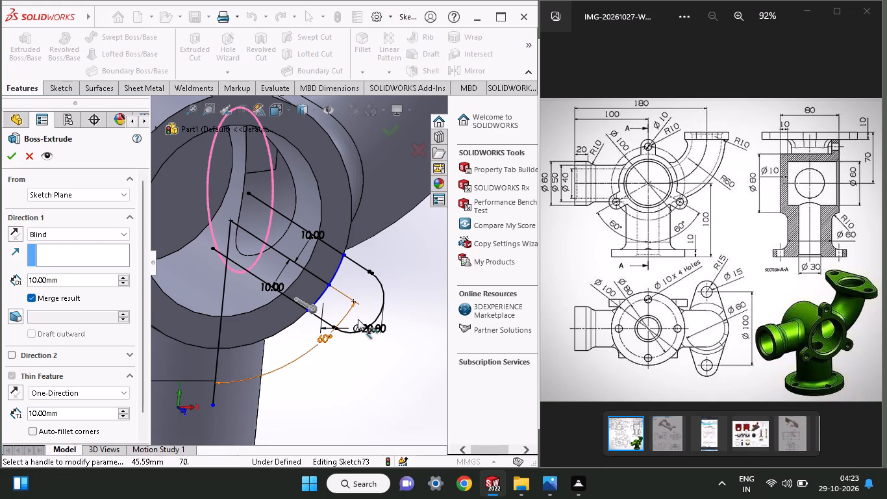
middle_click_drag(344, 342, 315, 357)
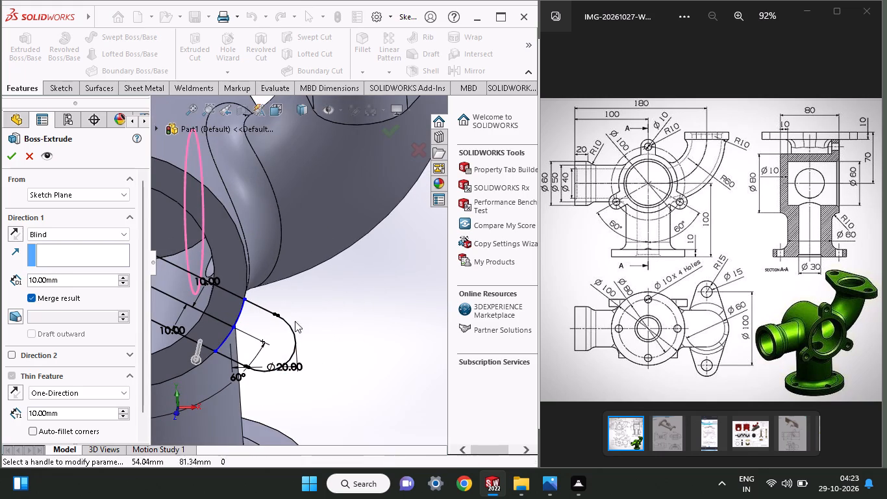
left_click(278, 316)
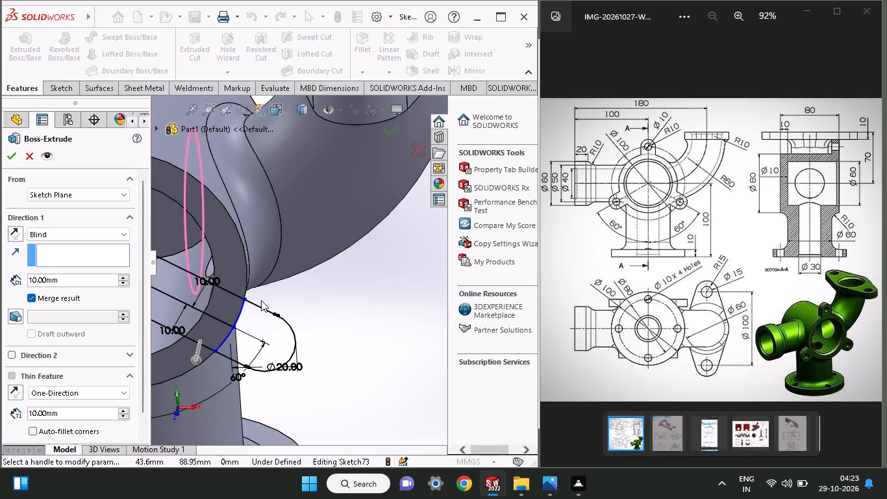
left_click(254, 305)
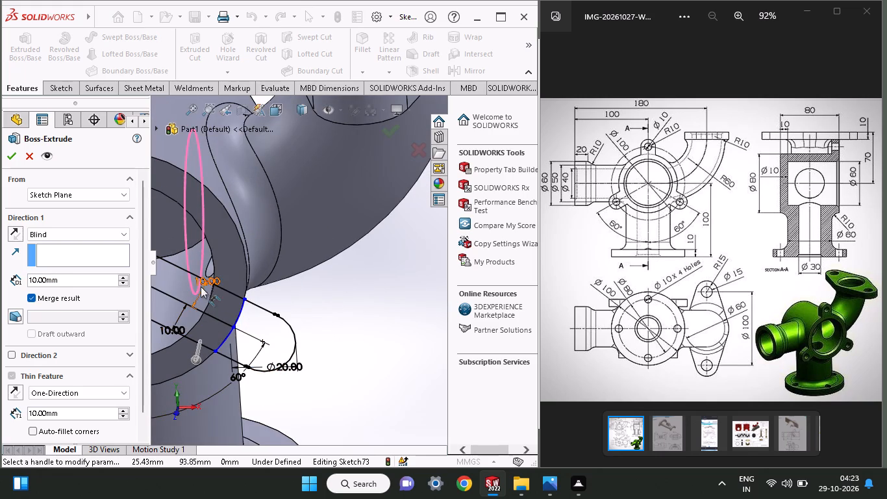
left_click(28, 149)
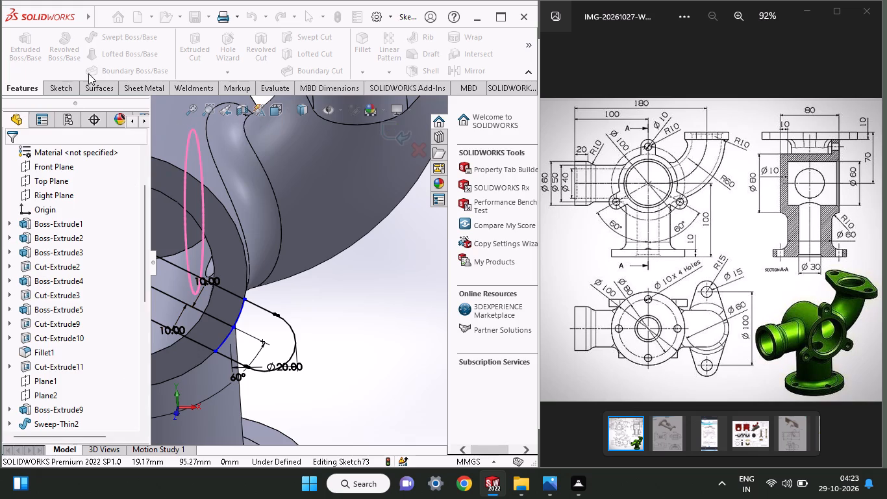
Trim the remaining construction and offset lines inside the boss edge, leaving only the closed lug profile.
left_click(60, 91)
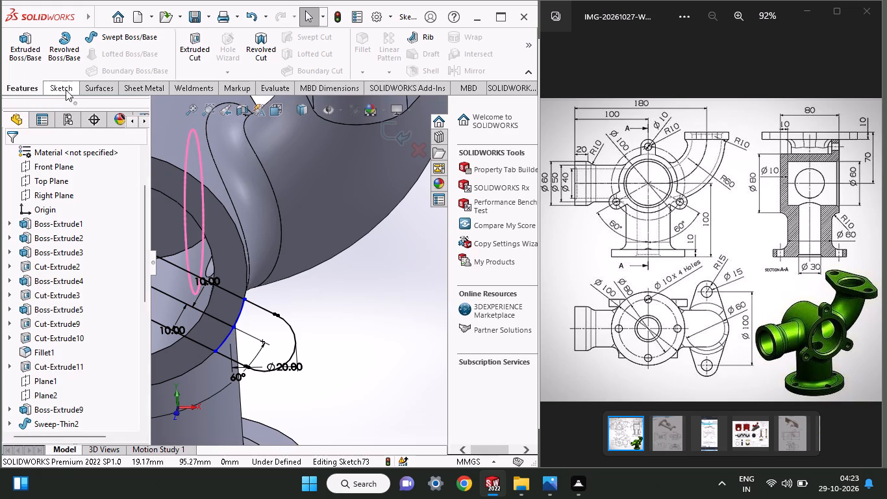
left_click(195, 45)
left_click_drag(194, 246, 175, 281)
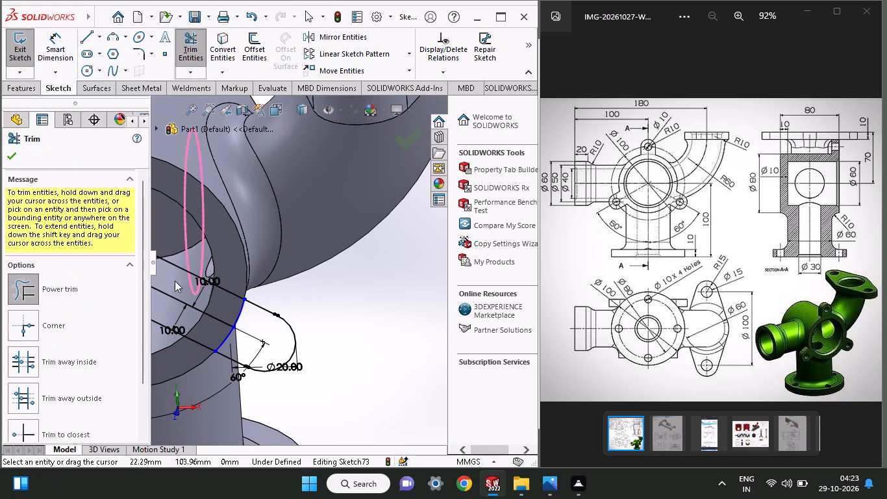
left_click_drag(175, 281, 151, 326)
left_click(8, 159)
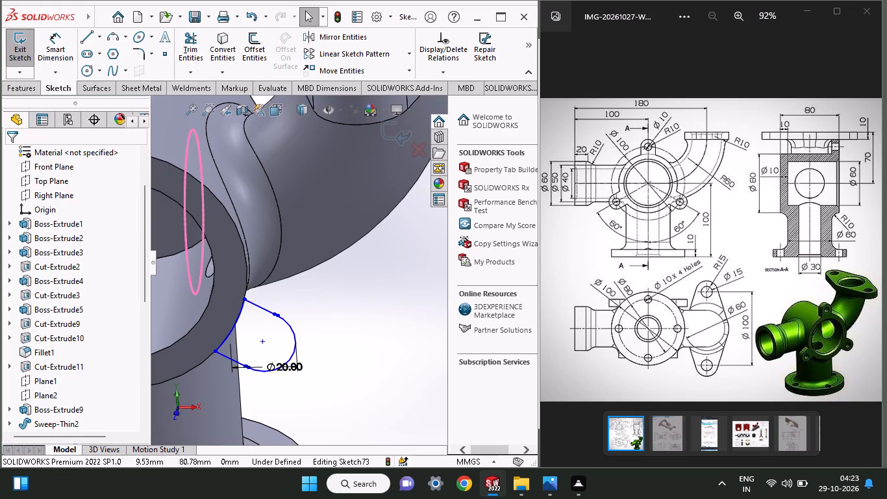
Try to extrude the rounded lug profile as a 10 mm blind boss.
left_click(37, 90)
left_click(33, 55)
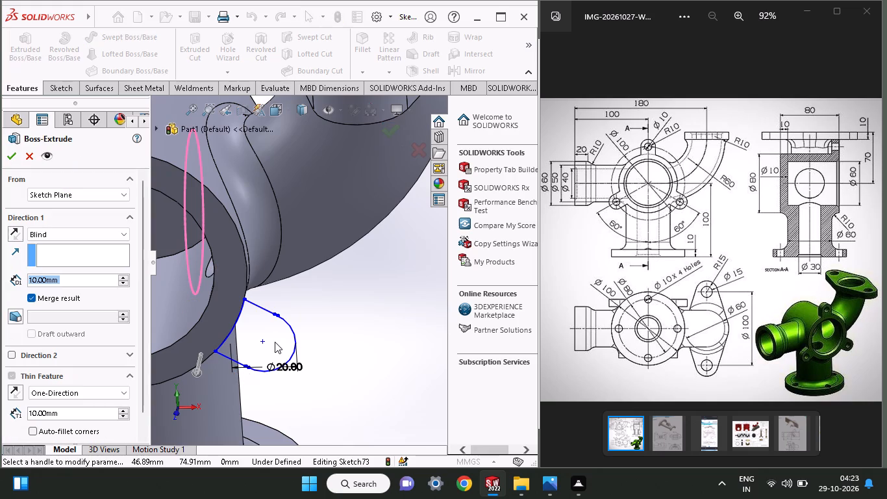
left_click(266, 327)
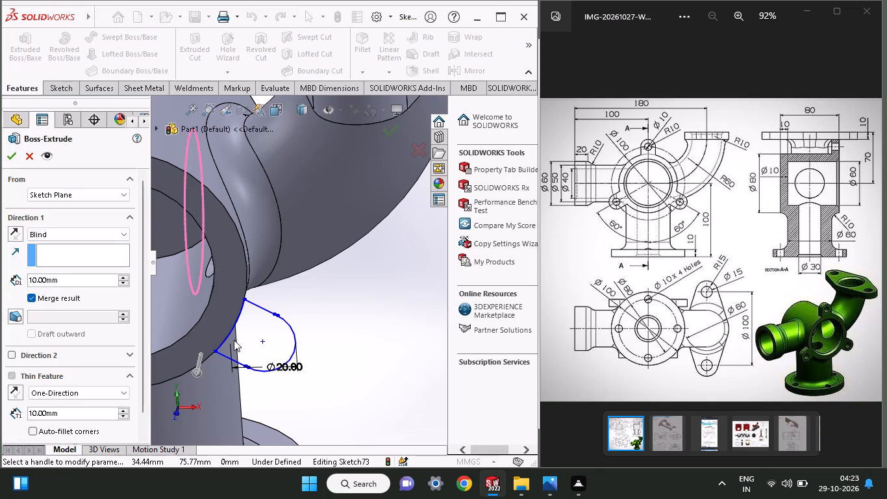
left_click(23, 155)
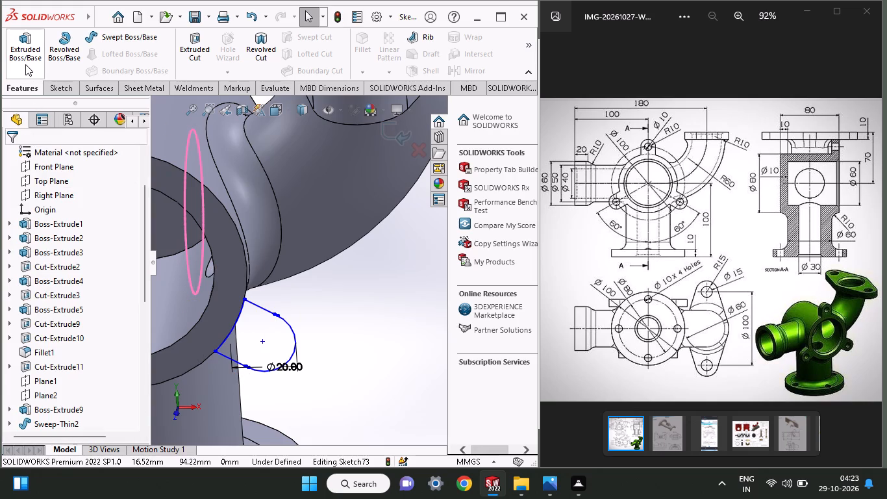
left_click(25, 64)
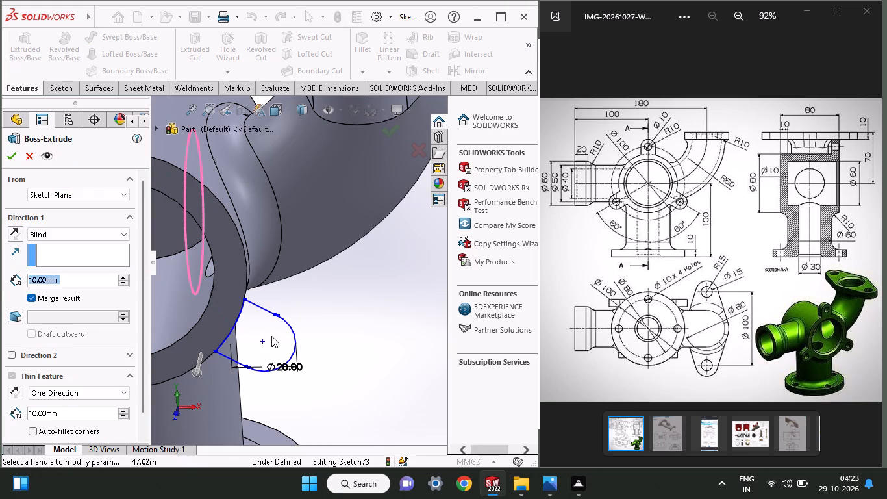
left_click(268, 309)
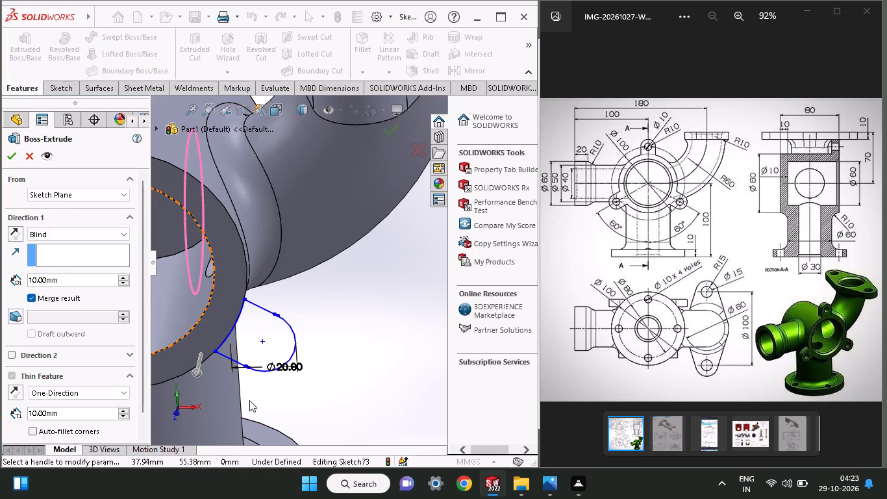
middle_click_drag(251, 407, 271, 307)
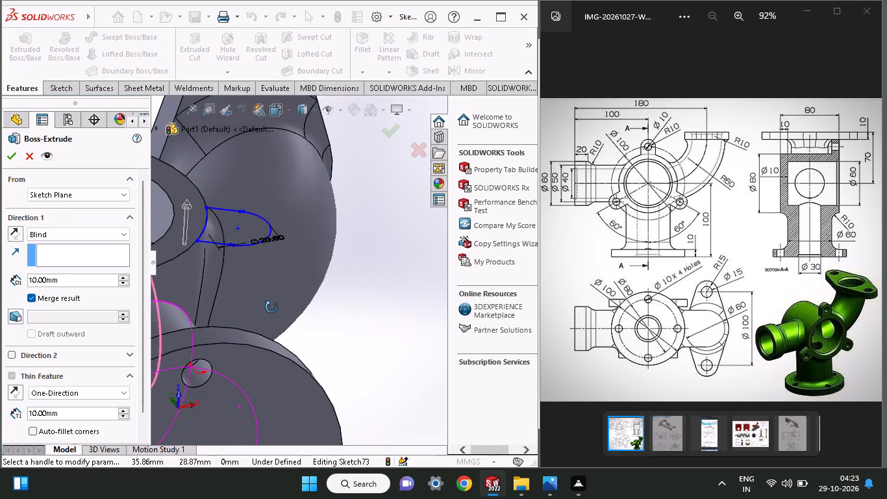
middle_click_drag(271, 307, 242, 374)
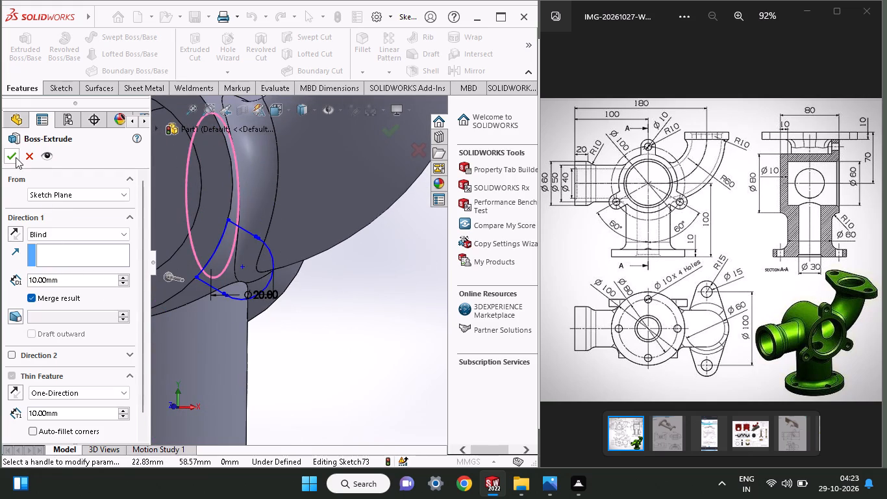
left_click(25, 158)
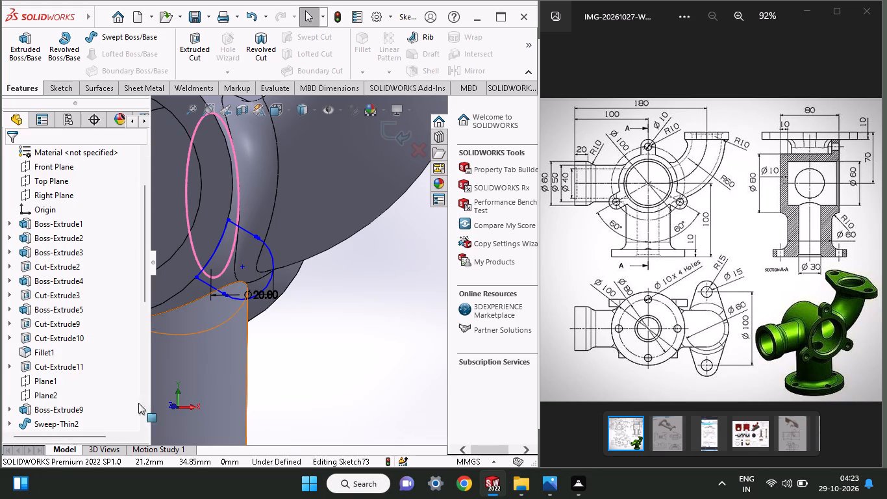
Delete the lug profile with its dimensions and the leftover vertical and slanted lines, and leave the emptied sketch.
left_click_drag(280, 330, 173, 212)
right_click(257, 355)
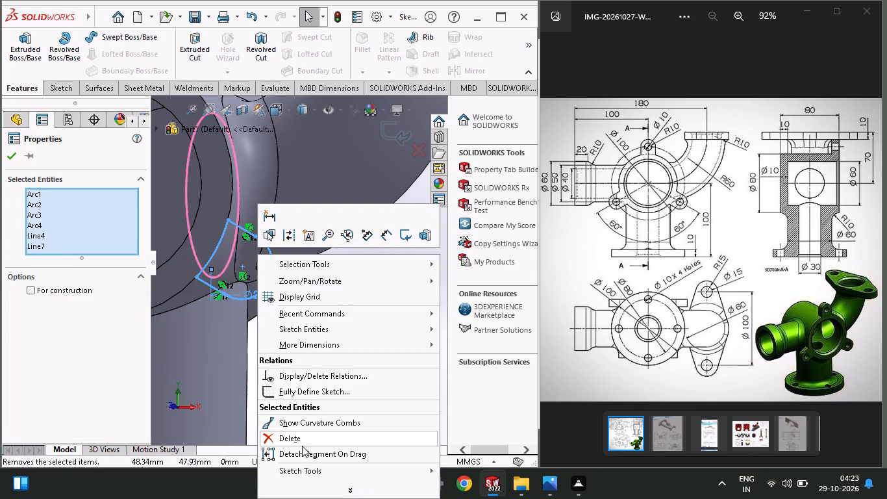
left_click(302, 446)
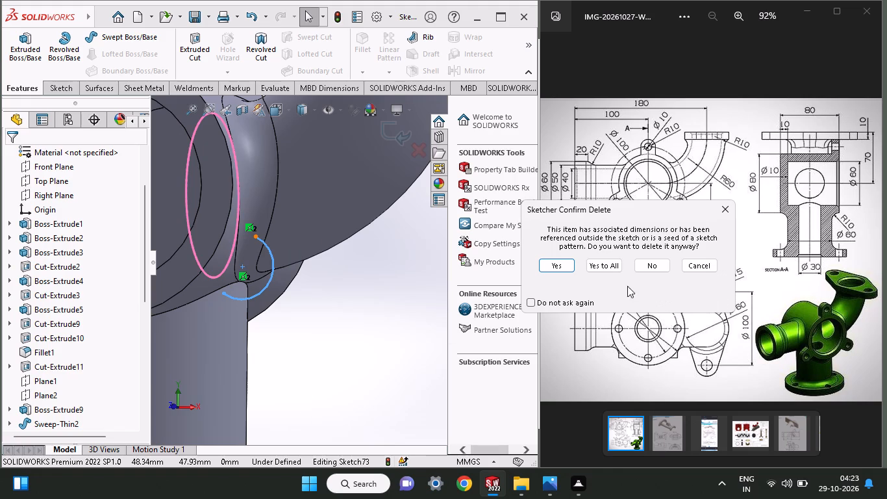
left_click(610, 264)
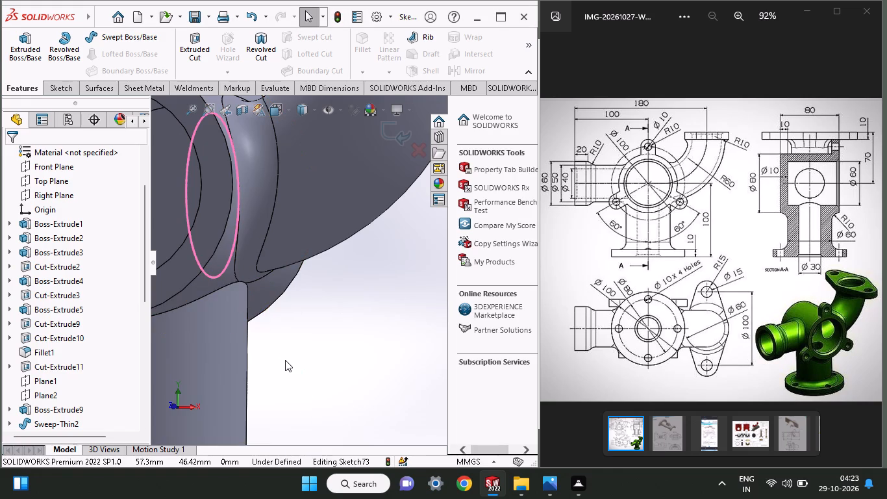
scroll(285, 360, "up", 5, "ctrl")
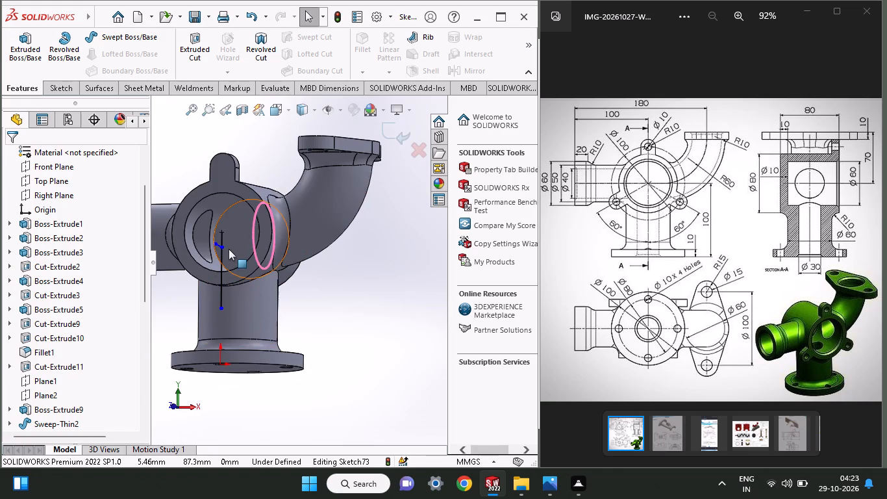
scroll(229, 249, "down", 3, "ctrl")
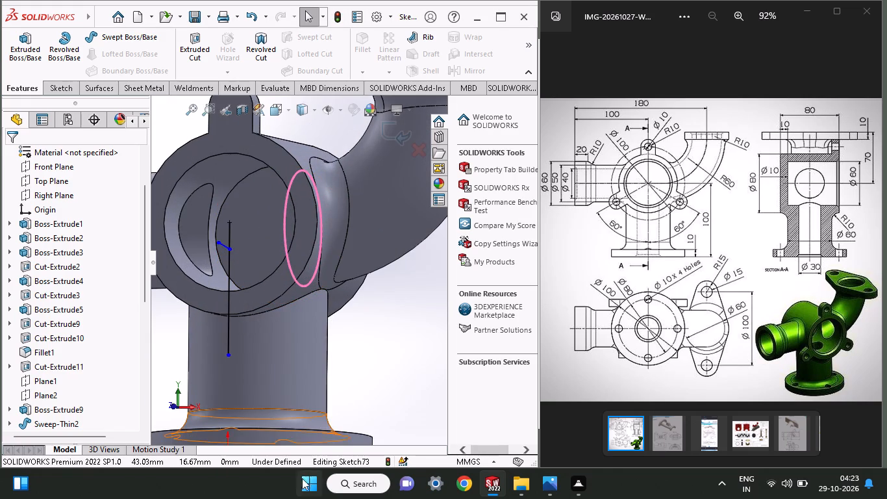
left_click_drag(240, 372, 204, 222)
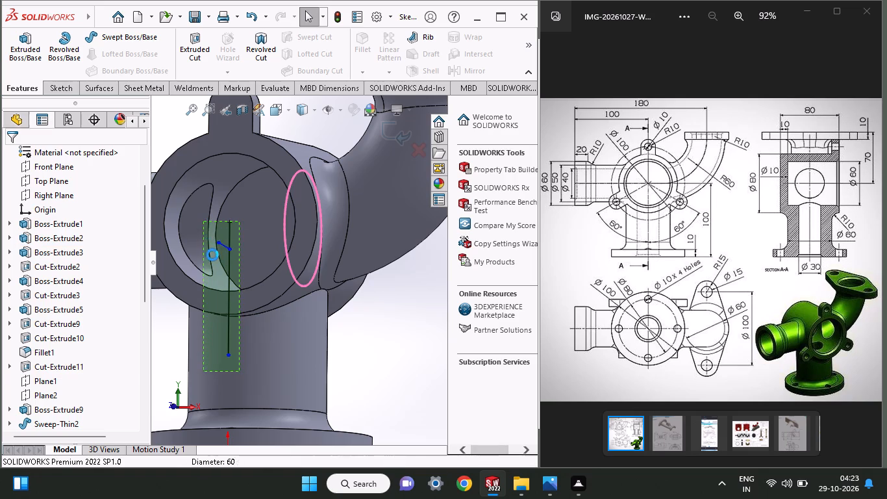
right_click(181, 317)
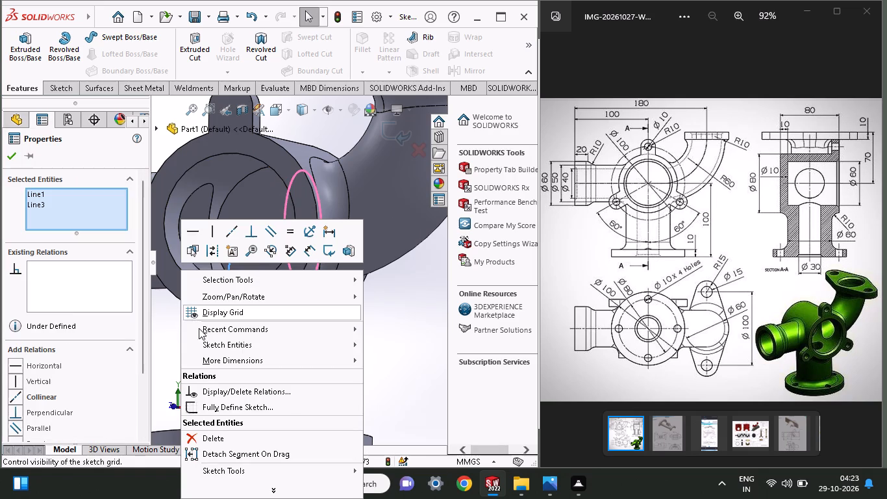
left_click(190, 436)
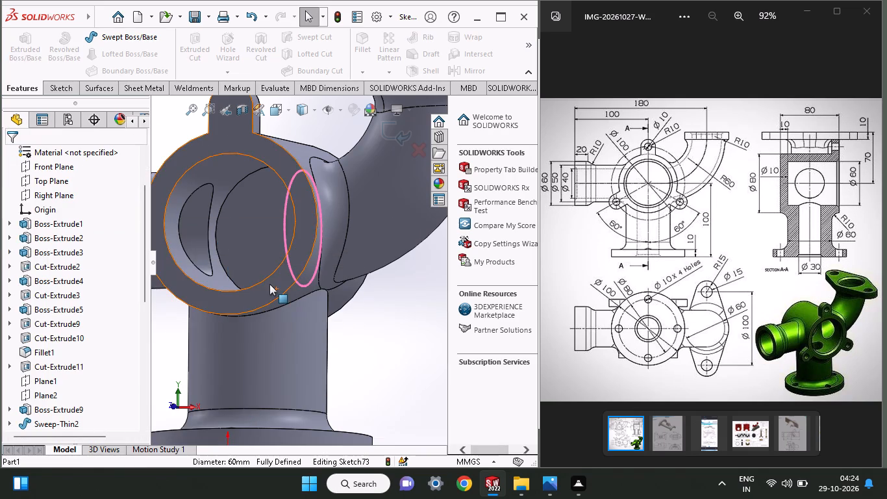
left_click(269, 287)
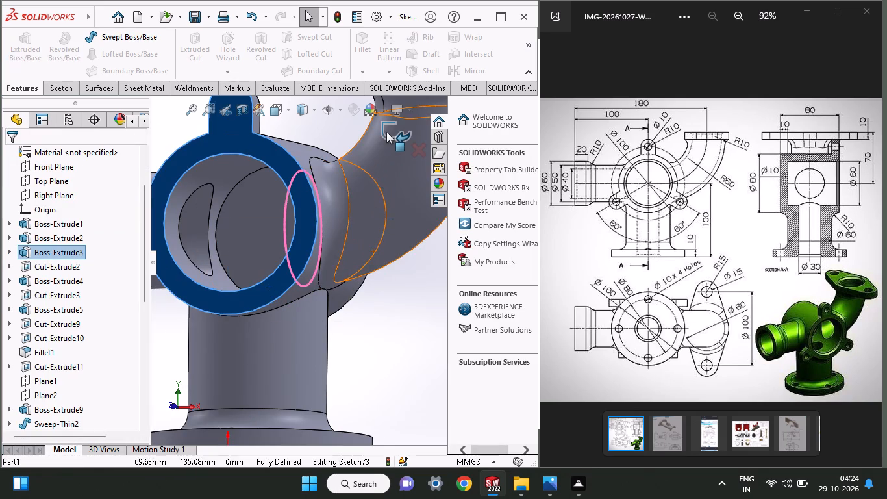
left_click(386, 132)
Start a new sketch on the ring-shaped front face of the round boss.
left_click(265, 293)
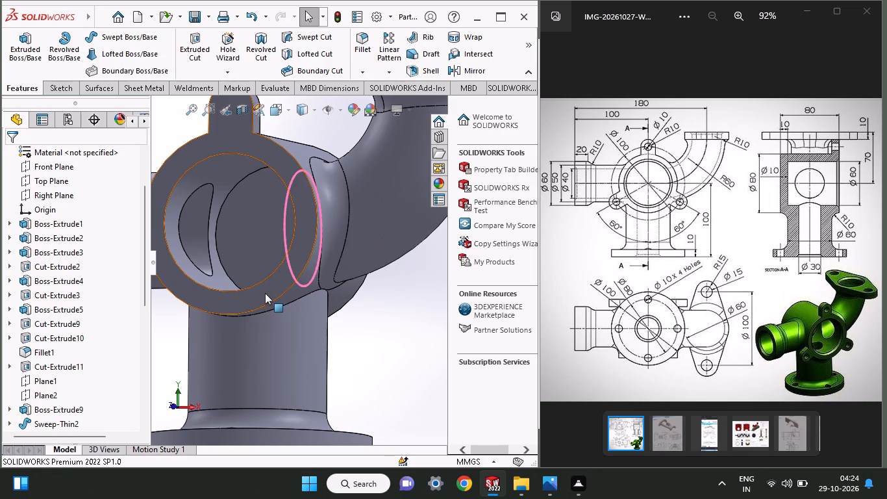
left_click(320, 259)
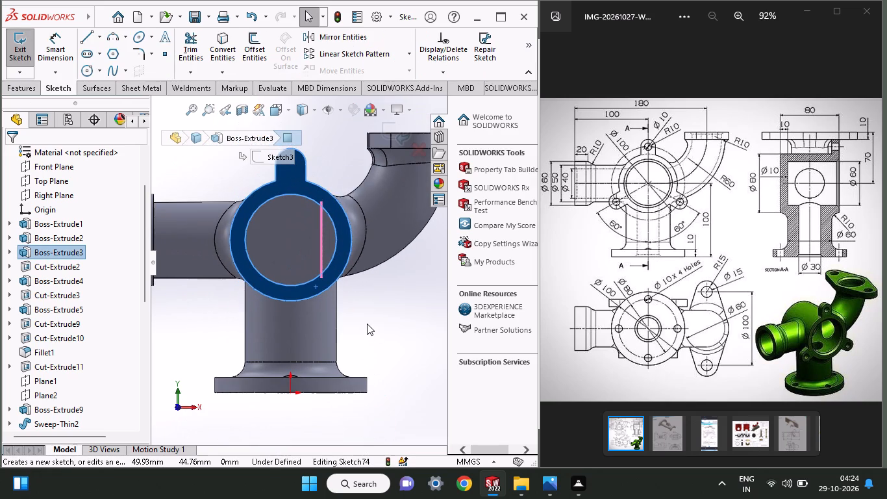
scroll(297, 233, "down", 4, "ctrl")
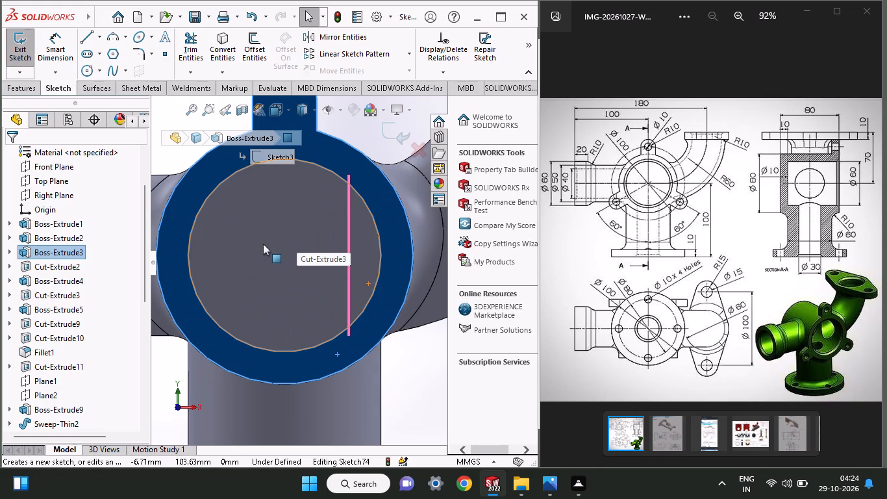
scroll(263, 244, "up", 2, "ctrl")
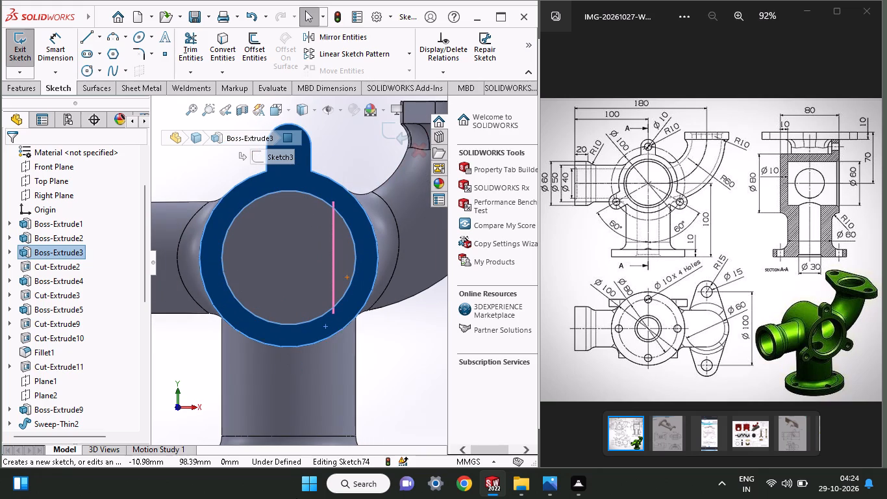
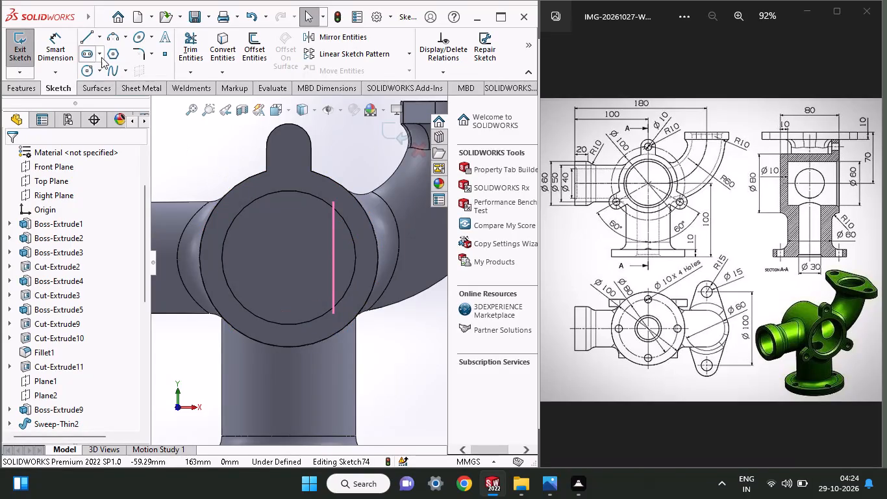
Draw a slanted line about 48 mm long toward the lower right and a vertical line about 49 mm downward, both from the boss centre.
left_click(90, 38)
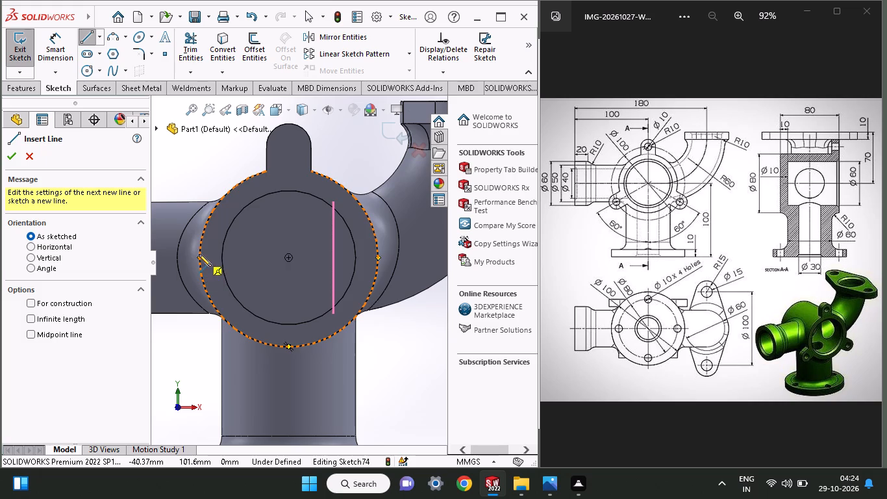
left_click(288, 257)
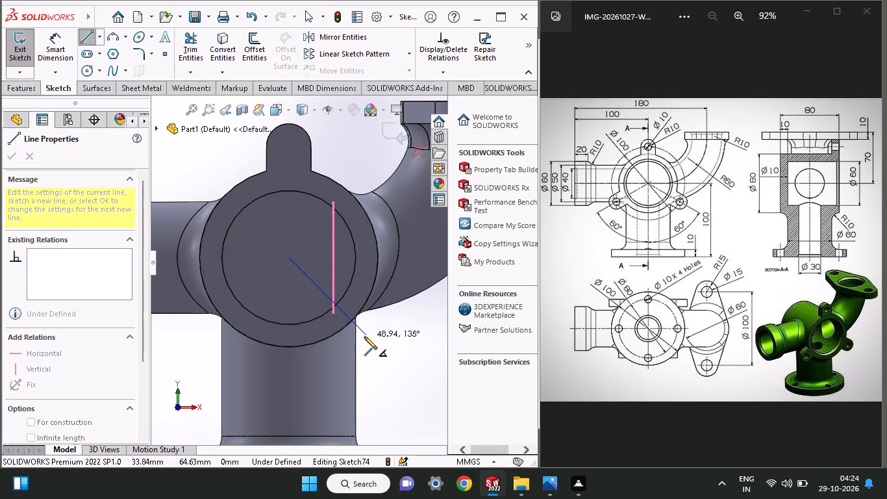
left_click(370, 329)
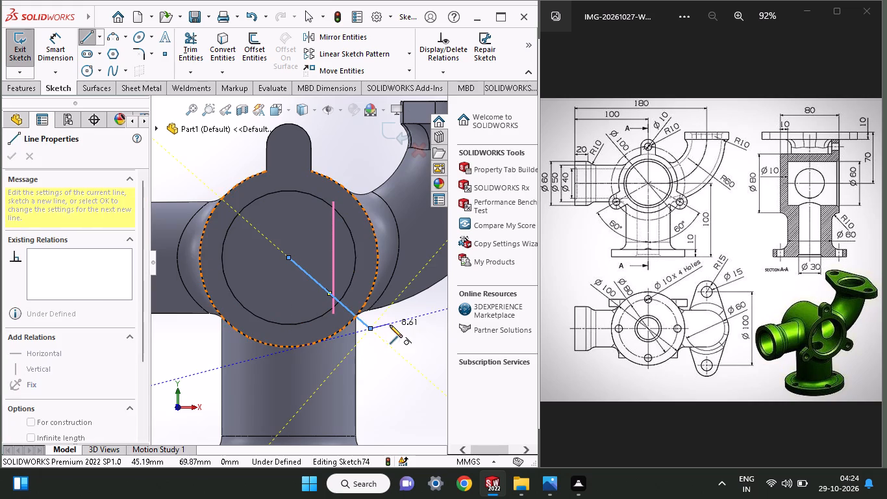
right_click(390, 325)
left_click(395, 337)
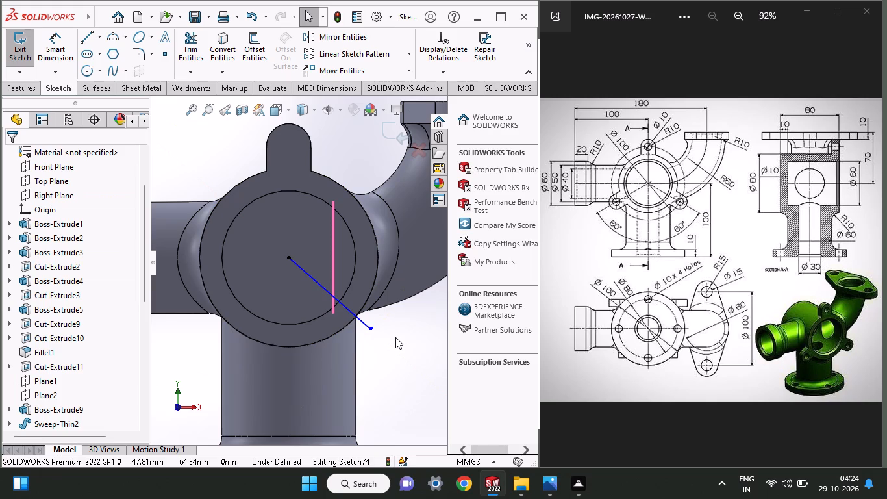
left_click(86, 40)
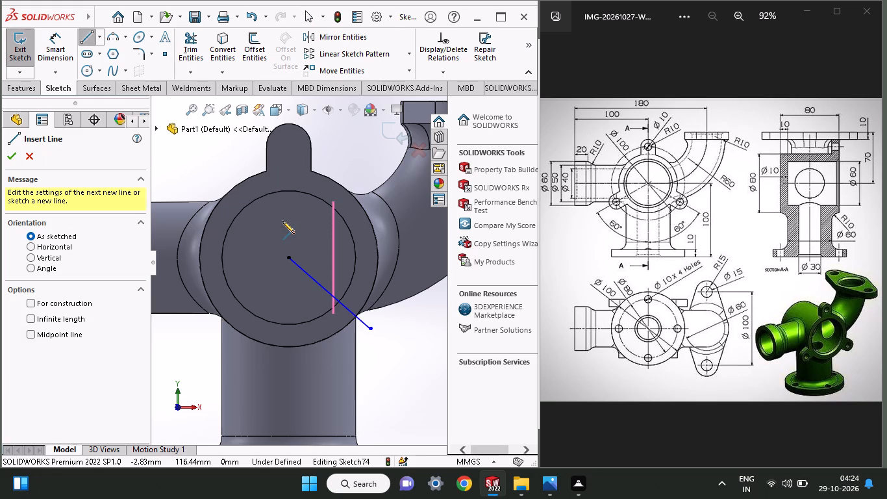
left_click(291, 257)
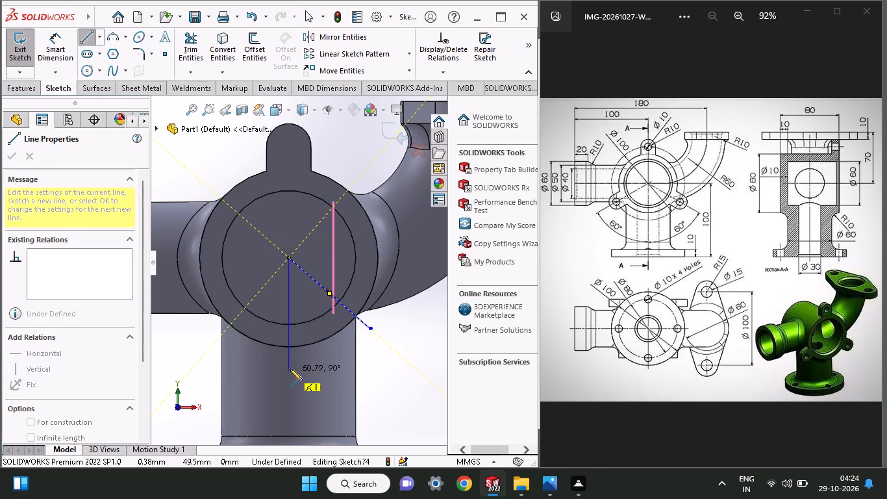
left_click(290, 368)
right_click(180, 363)
left_click(195, 348)
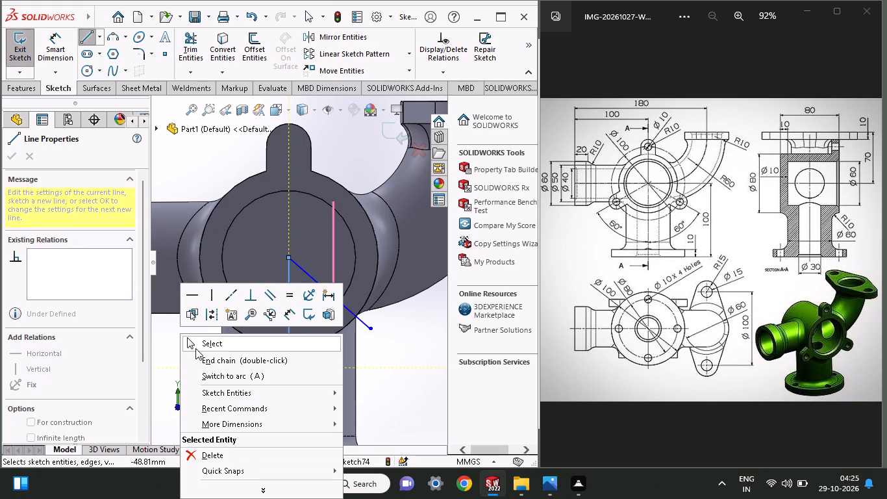
Dimension the slanted line to 50 mm long and set its angle to the vertical line to 60 degrees.
left_click(58, 47)
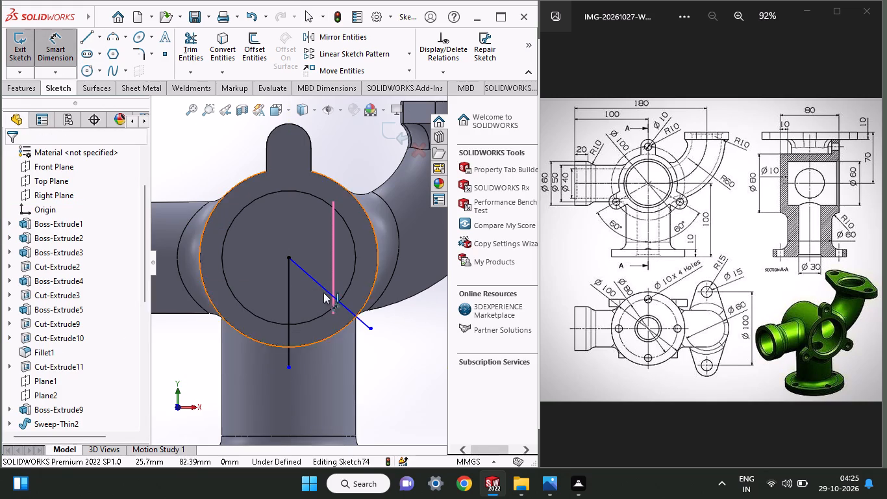
left_click(316, 281)
left_click(345, 264)
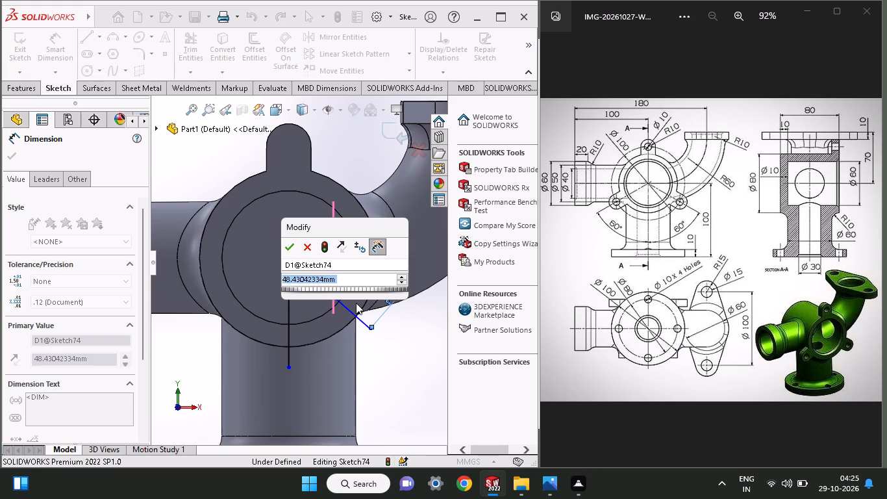
type("50")
key("Return")
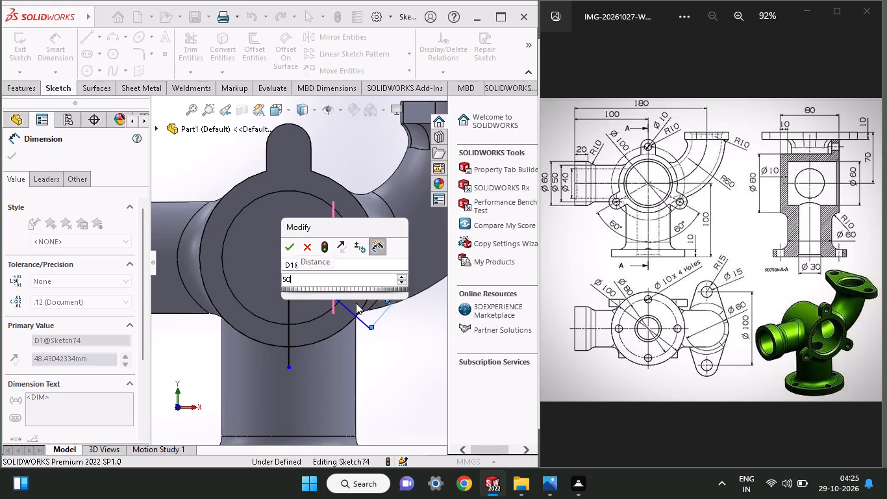
left_click(286, 324)
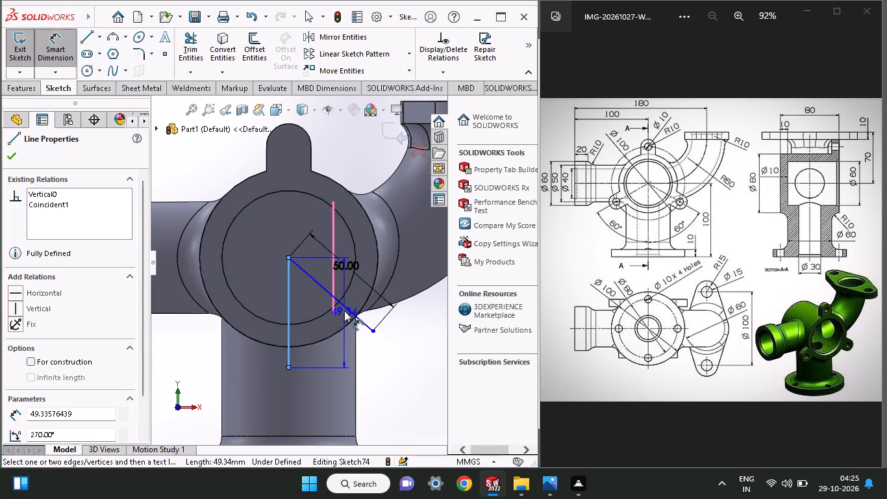
left_click(345, 309)
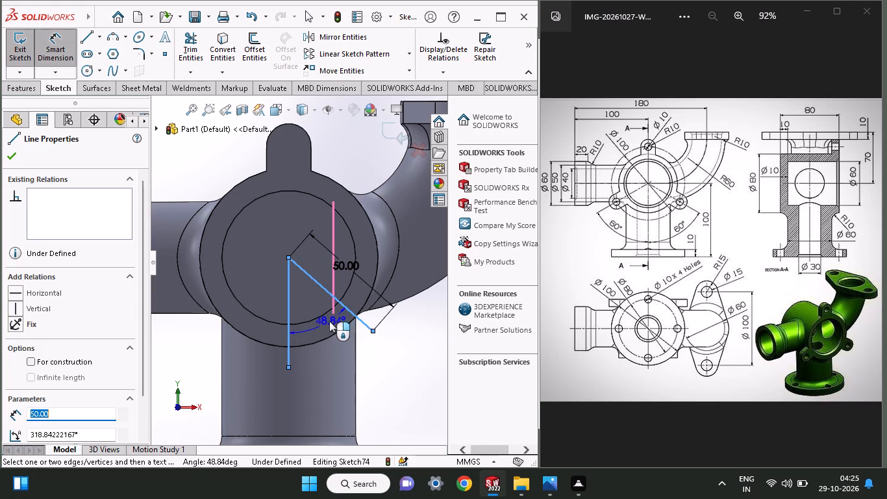
left_click_drag(329, 321, 329, 327)
type("60")
key("Return")
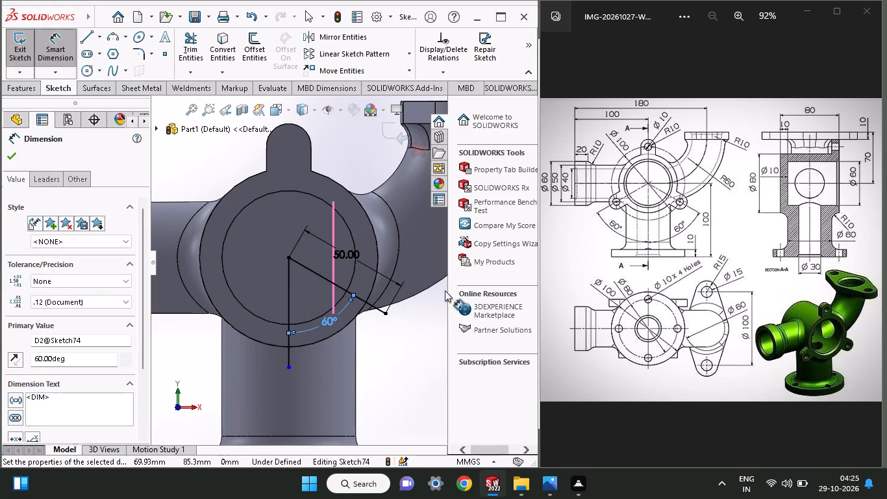
Draw a circle centred on the slanted line's outer end and dimension its diameter to 20 mm.
left_click(84, 67)
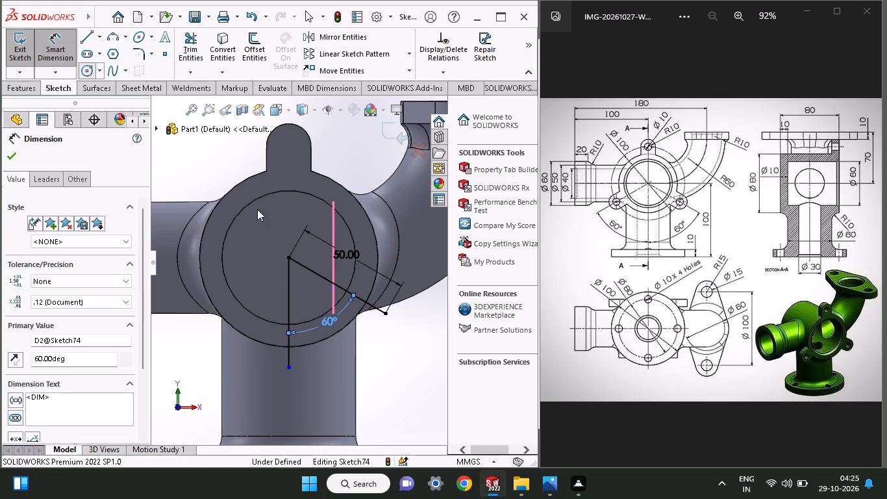
left_click(386, 314)
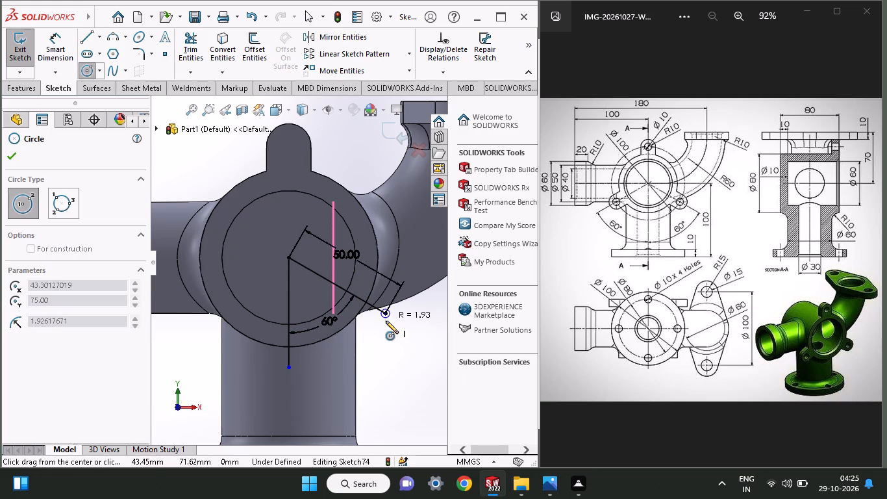
left_click(386, 324)
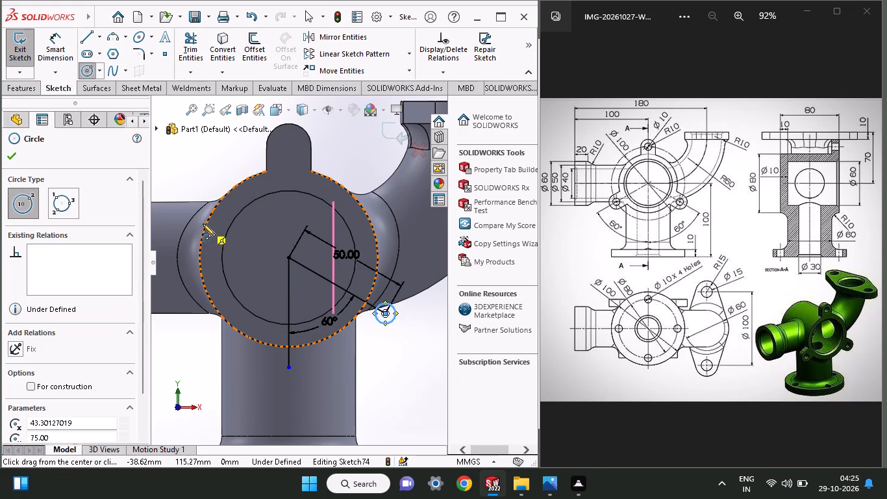
left_click(58, 55)
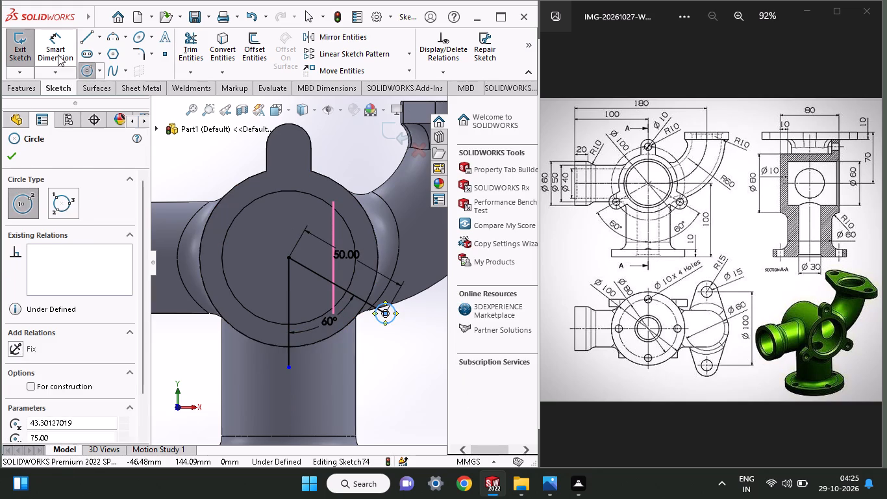
left_click(385, 326)
left_click_drag(400, 342, 400, 342)
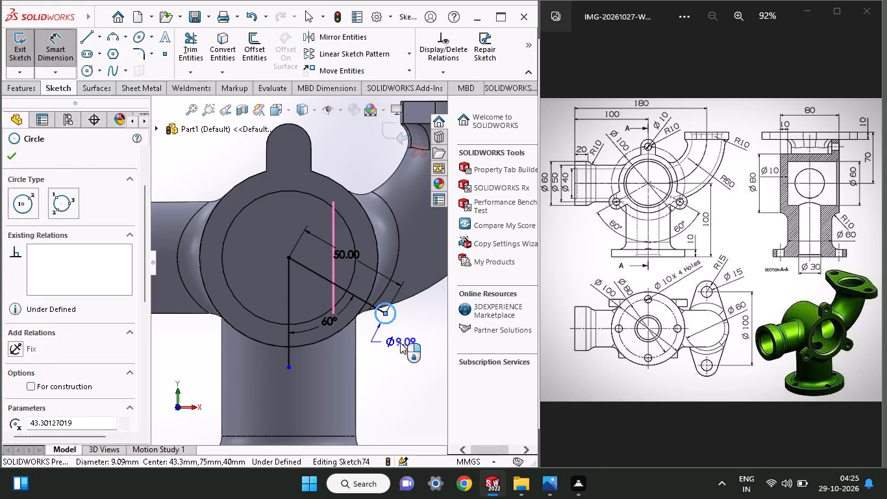
left_click_drag(400, 342, 400, 355)
type("30")
key("Return")
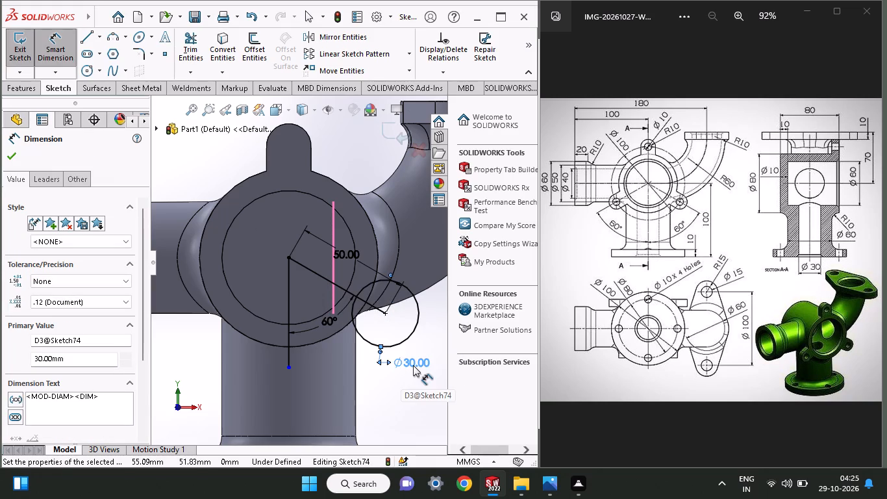
double_click(413, 365)
type("20")
key("Return")
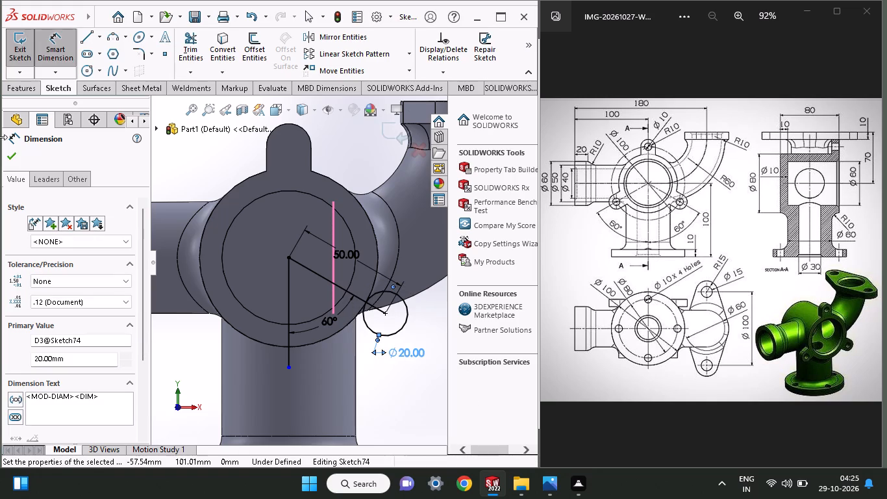
left_click(5, 159)
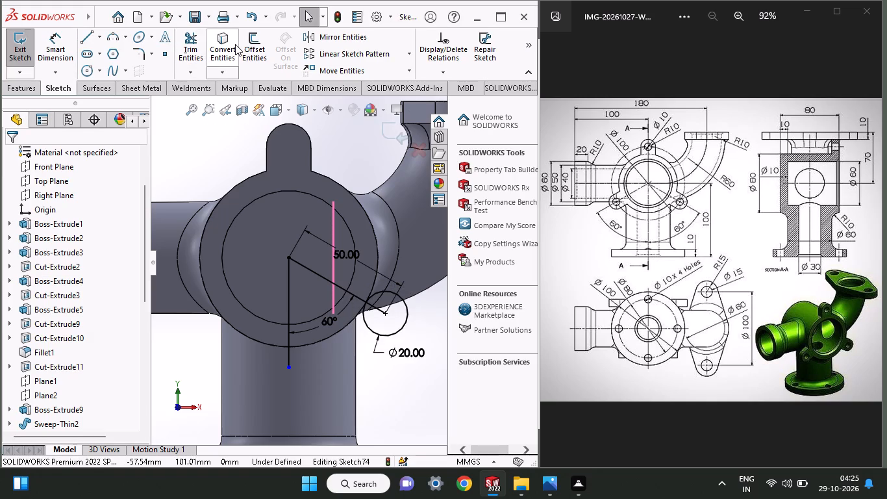
Offset the slanted line by 10 mm in both directions with dimensions added.
left_click(252, 44)
left_click(314, 271)
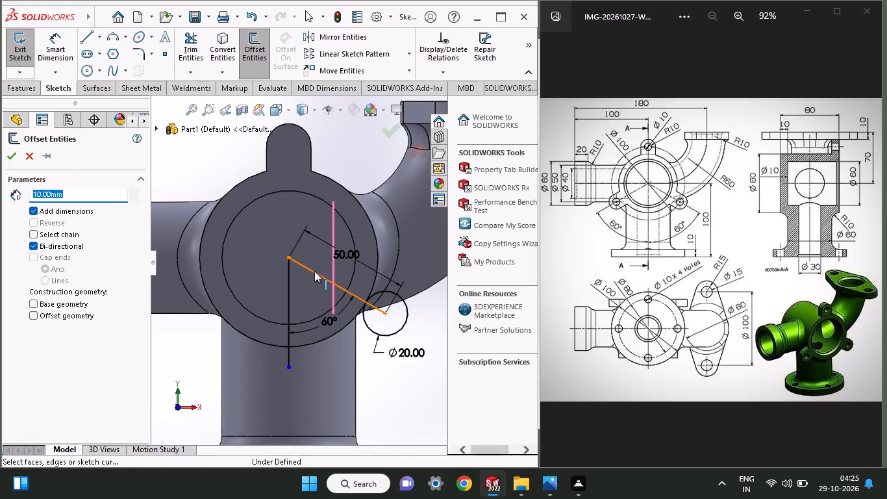
left_click(10, 157)
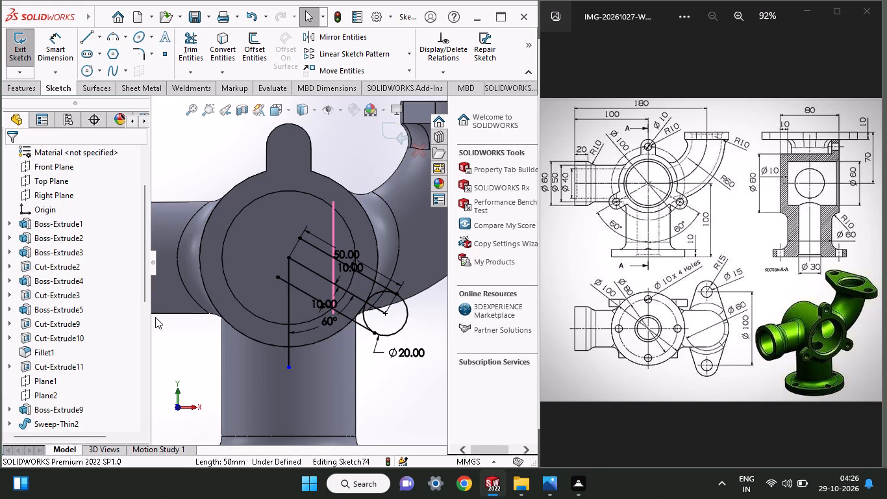
Draw a circle of 40 mm radius from the boss centre, matching the boss's outer edge.
left_click(82, 73)
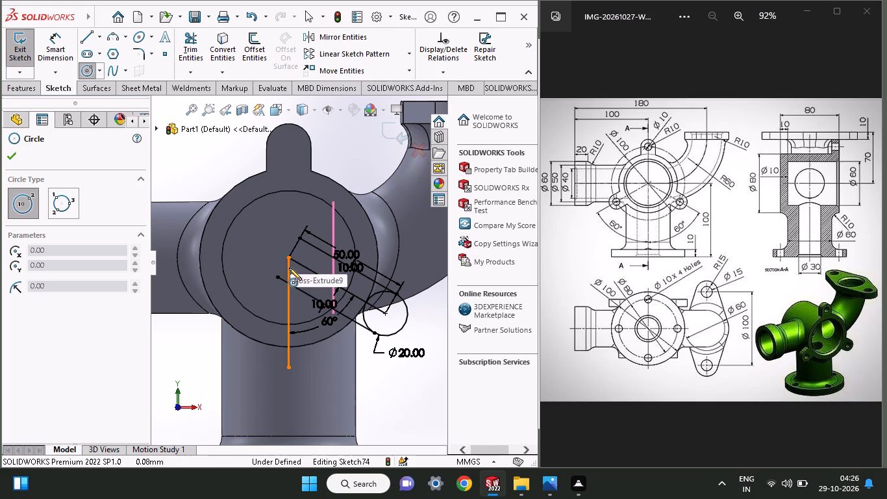
left_click(291, 259)
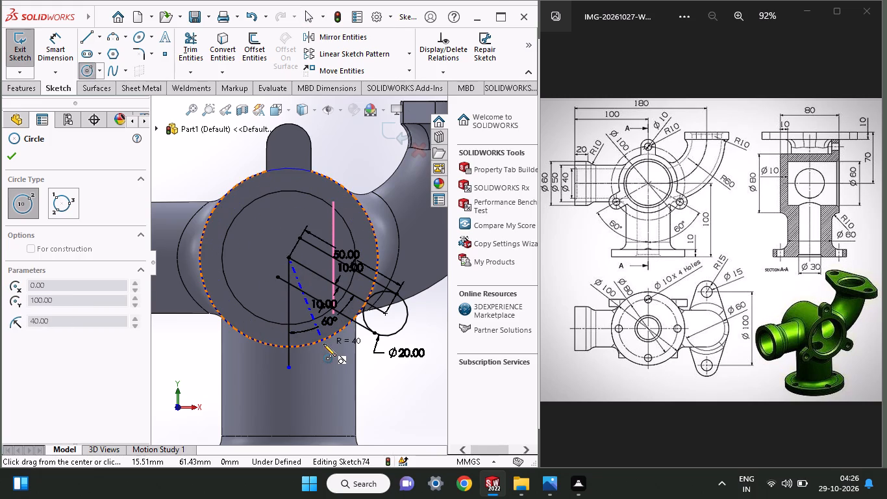
left_click(323, 344)
left_click(5, 160)
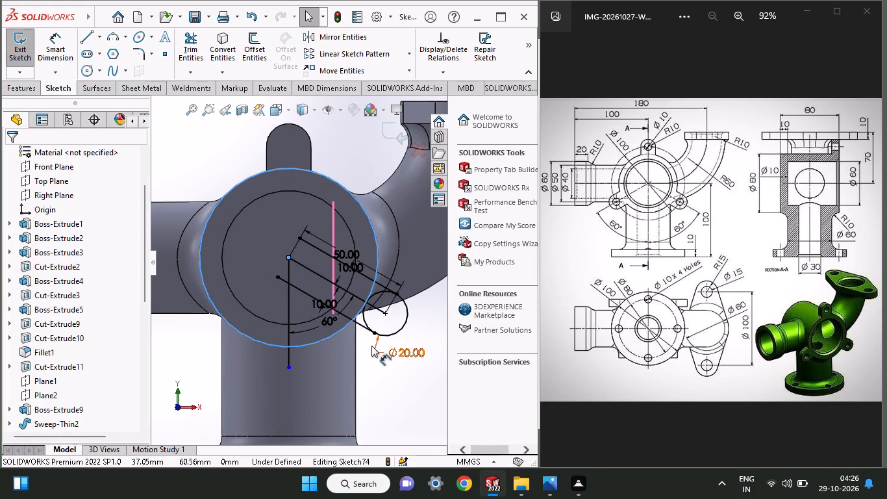
Trim the small circle's inner arc, the line portions inside the boss edge and the excess of the large circle, leaving the lug outline.
scroll(371, 346, "down", 3, "ctrl")
scroll(373, 233, "down", 3, "ctrl")
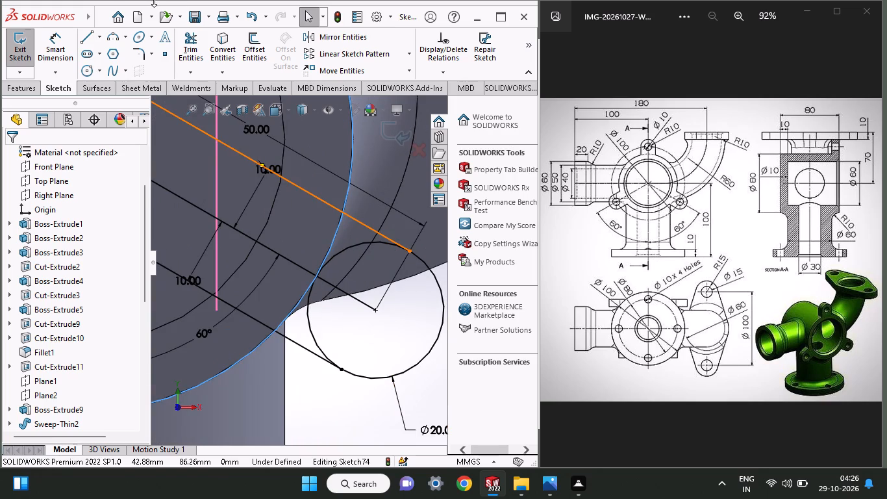
left_click(180, 44)
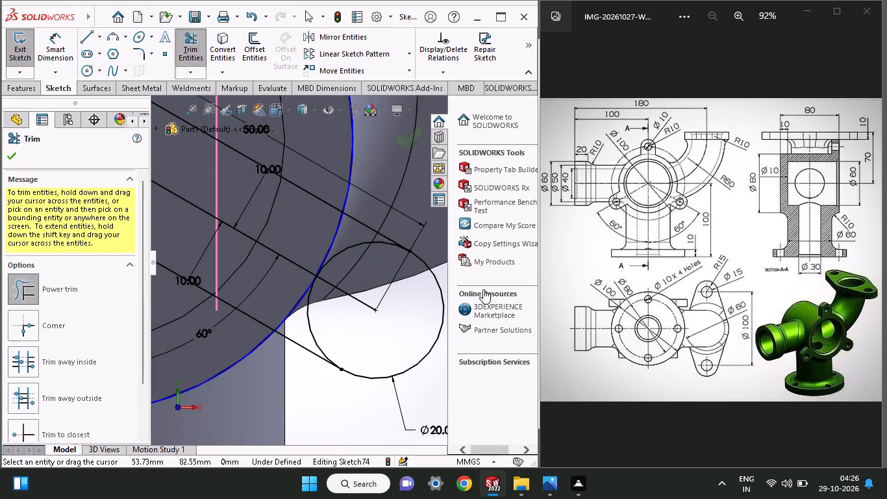
left_click_drag(367, 268, 361, 237)
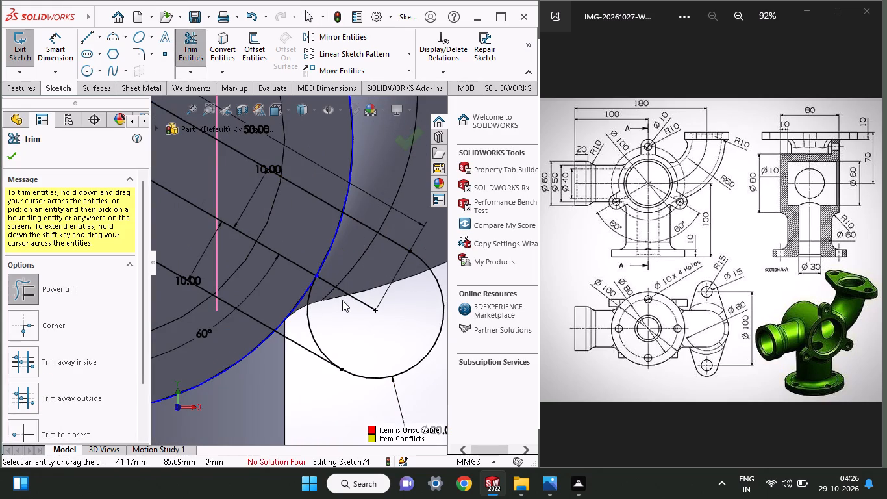
left_click_drag(333, 309, 309, 332)
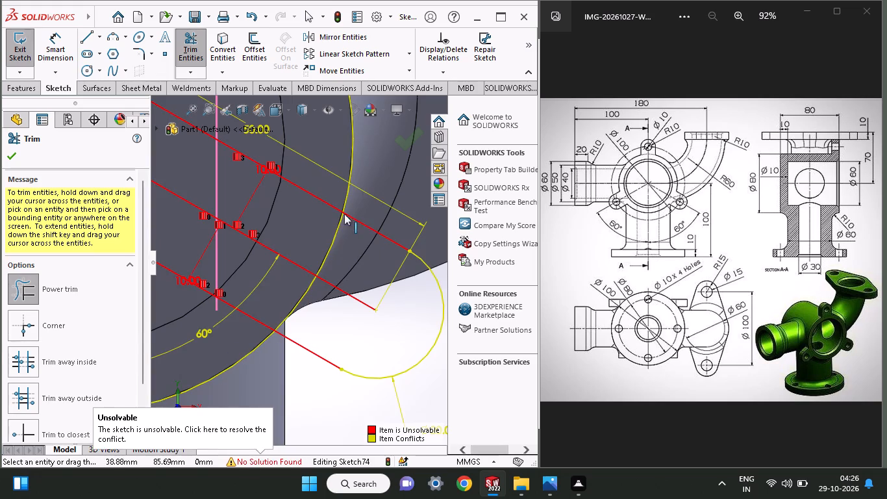
left_click_drag(327, 185, 253, 413)
left_click_drag(303, 200, 413, 215)
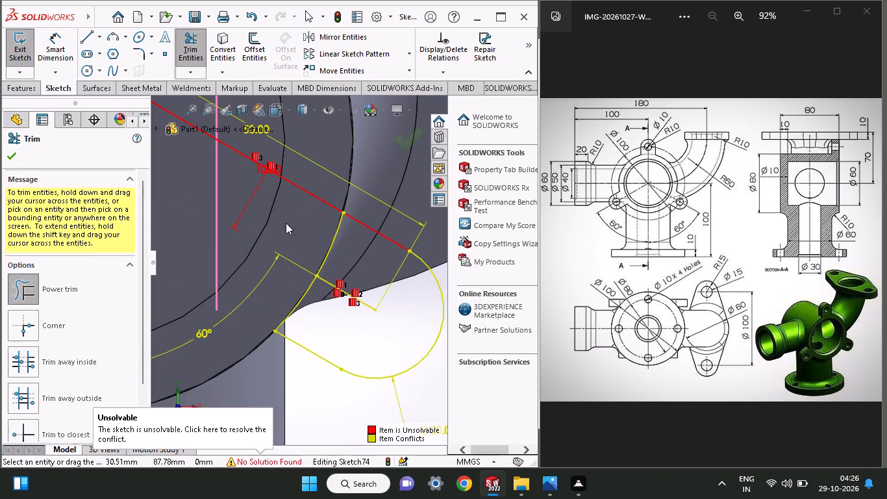
left_click_drag(286, 223, 356, 186)
left_click_drag(308, 181, 282, 239)
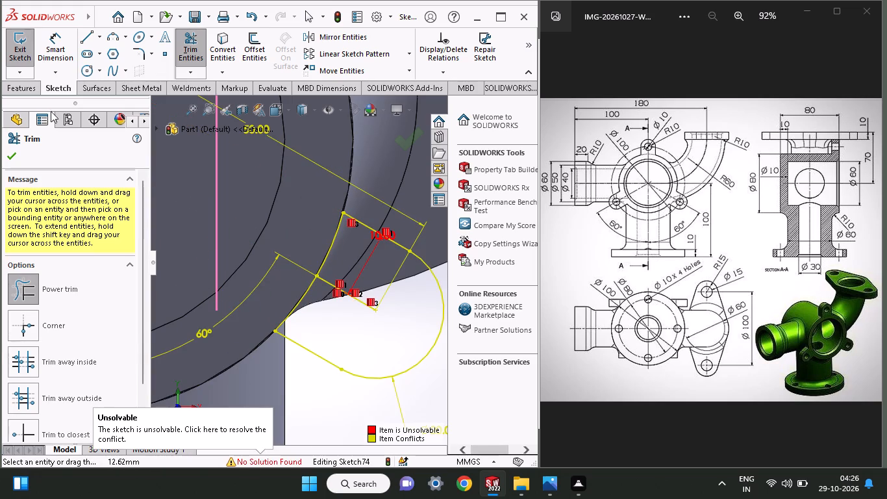
left_click(12, 155)
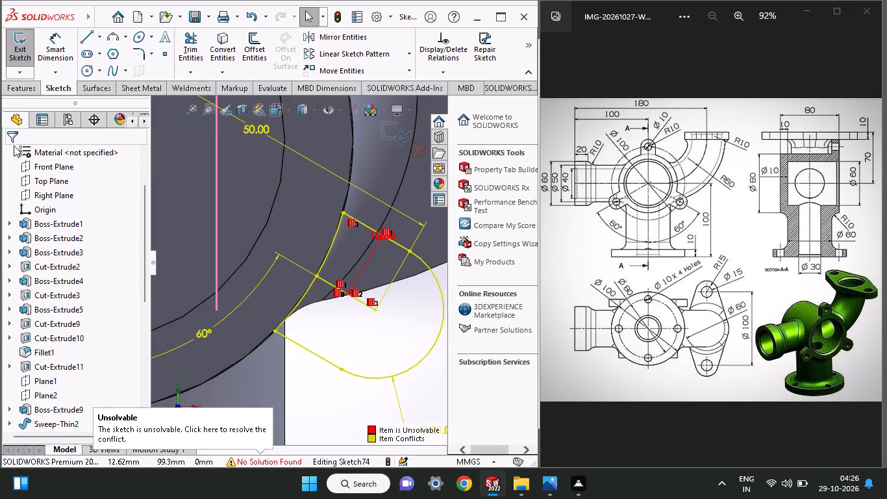
Delete the leftover slanted centre line segment inside the lug outline, together with its associated dimensions.
left_click(327, 281)
right_click(327, 281)
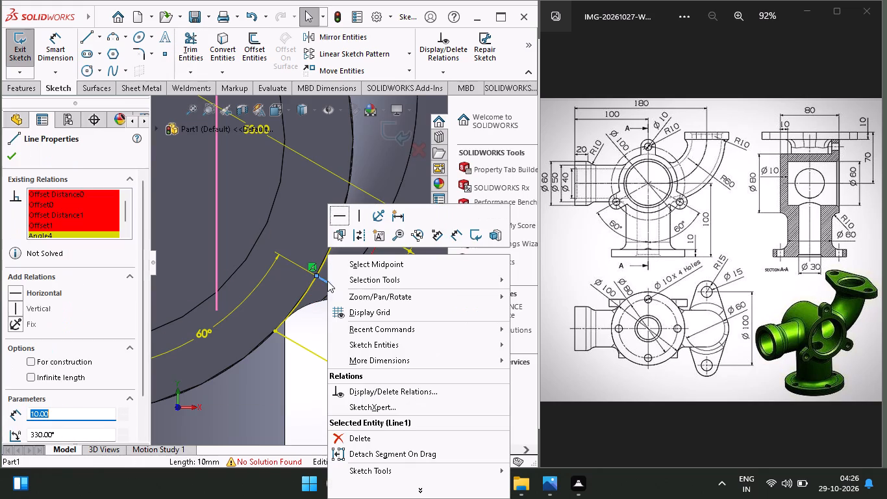
left_click(381, 441)
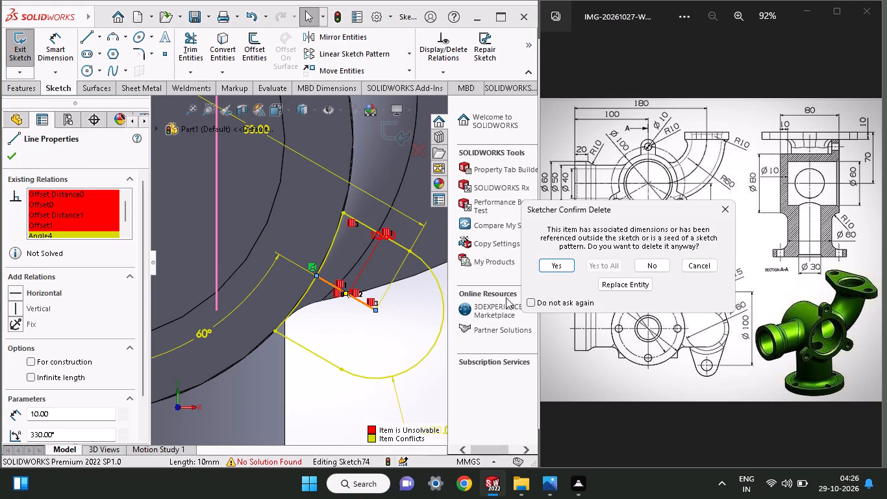
left_click(549, 264)
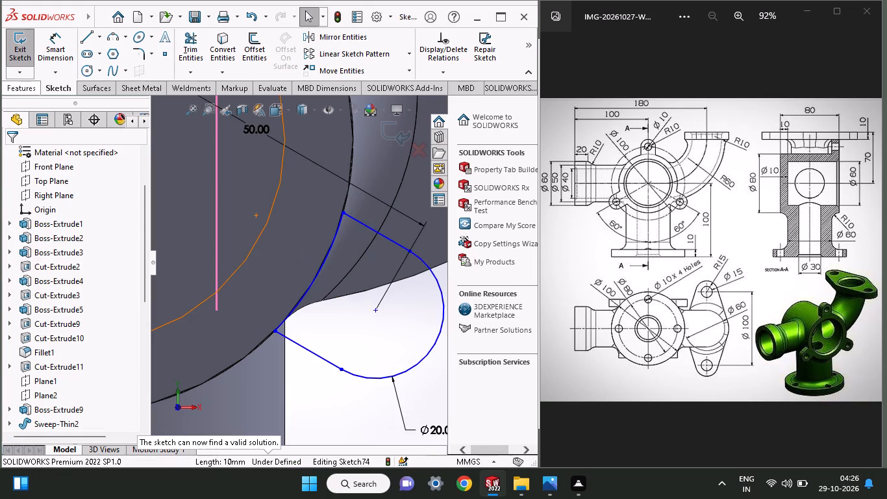
Extrude the closed lug profile 10 mm blind in the reversed direction, merged with the body.
left_click(20, 84)
left_click(18, 50)
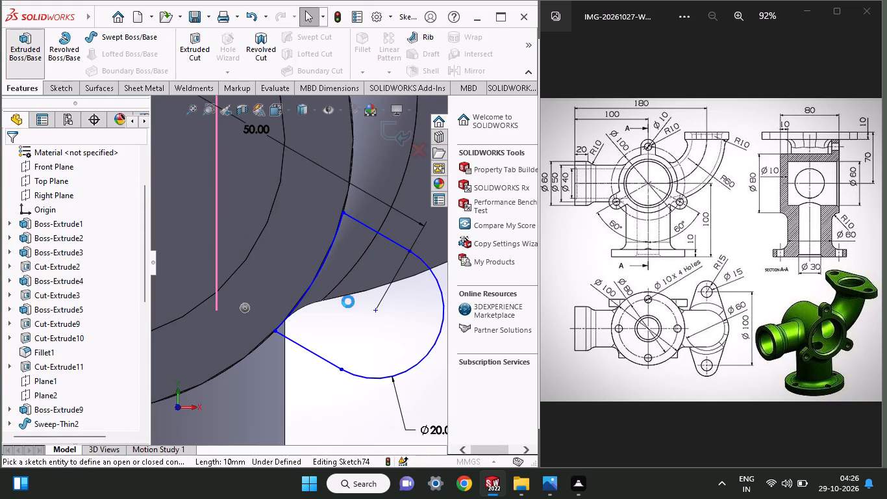
left_click(344, 318)
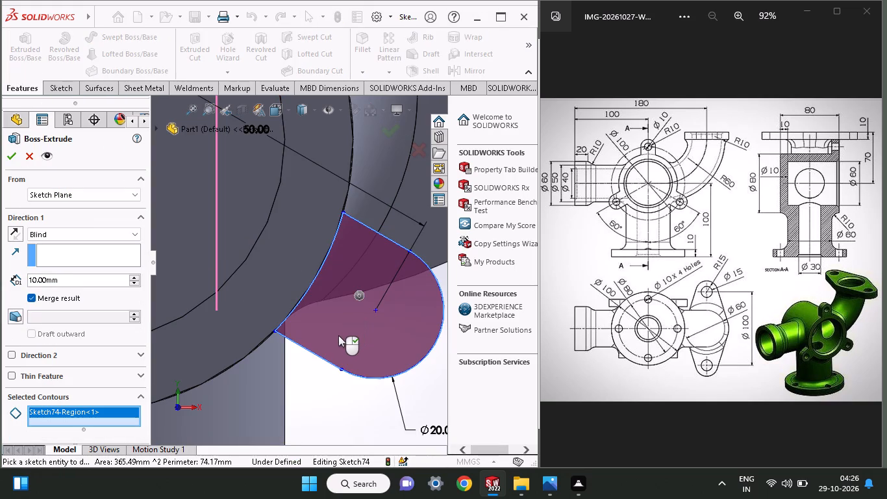
middle_click_drag(338, 335, 351, 295)
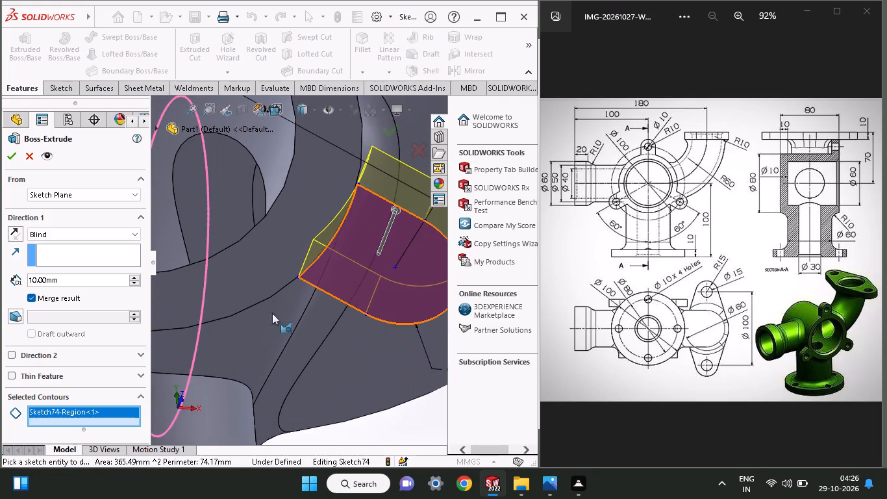
left_click(5, 232)
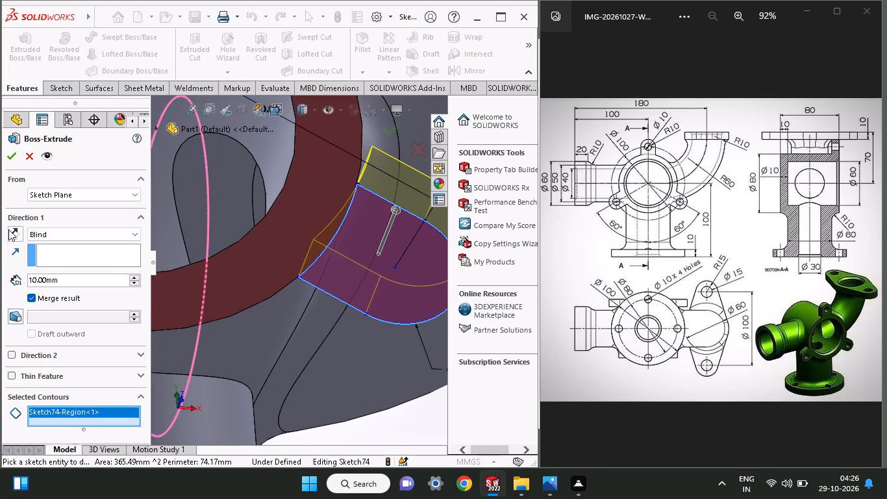
left_click_drag(9, 228, 9, 236)
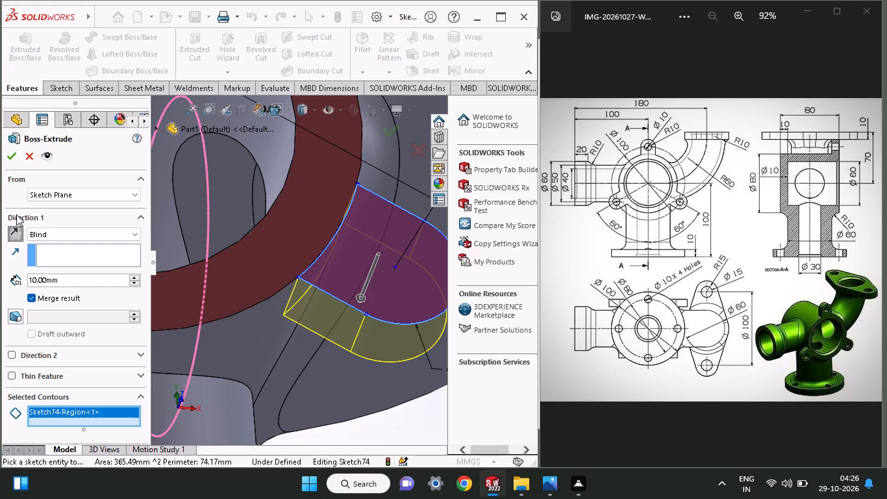
left_click(13, 157)
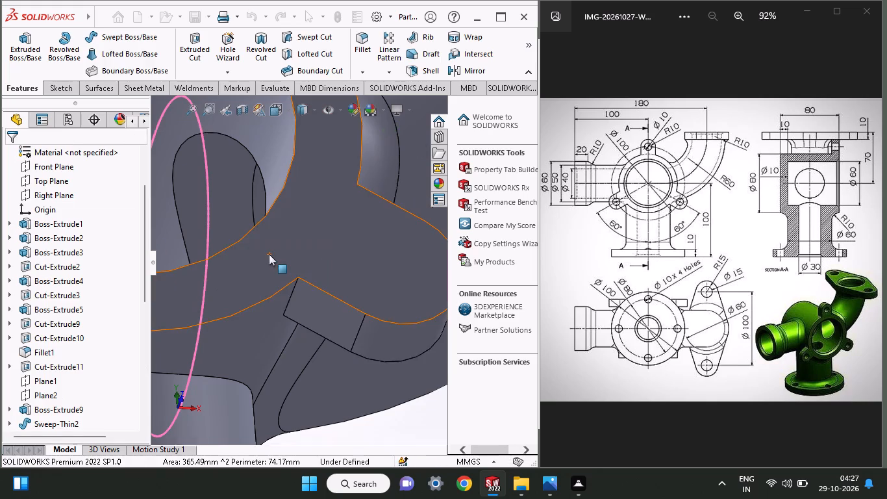
Start a sketch on the boss's front ring face and draw a slanted line about 62 mm long from its centre, opposite the new lug.
middle_click_drag(269, 254, 245, 288)
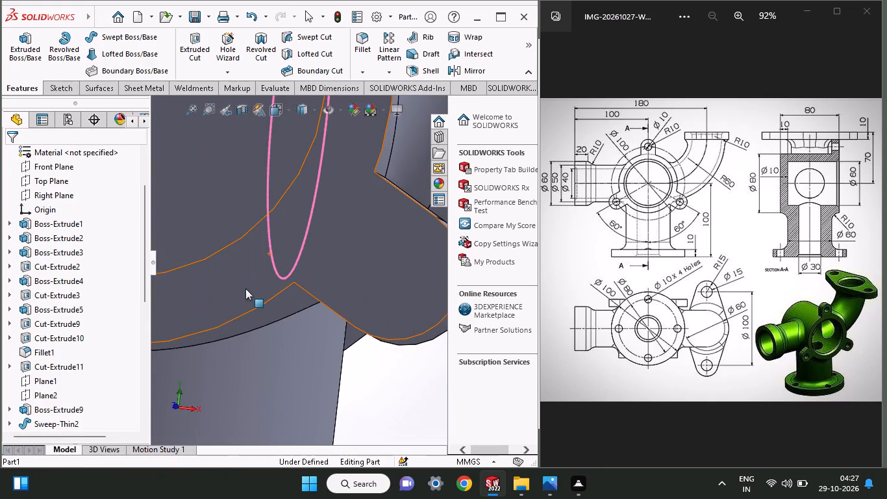
scroll(245, 288, "up", 8, "ctrl")
scroll(225, 242, "down", 2, "ctrl")
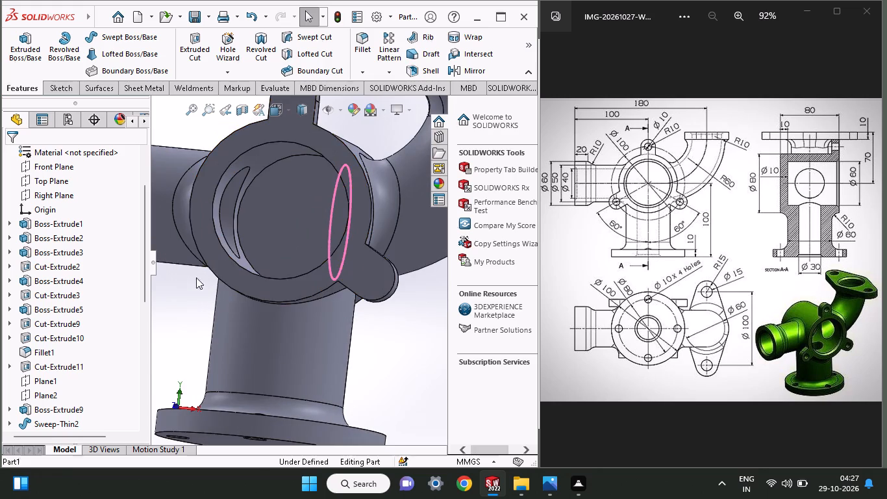
left_click(212, 257)
left_click(271, 225)
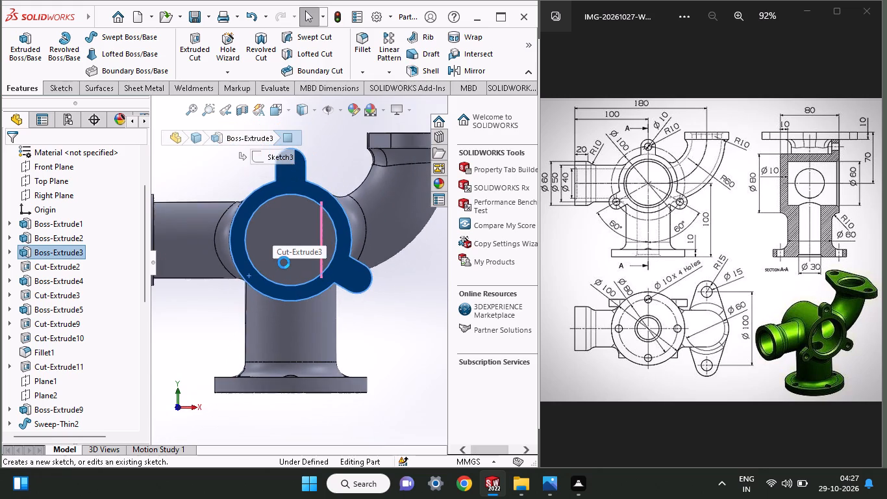
scroll(284, 262, "down", 3, "ctrl")
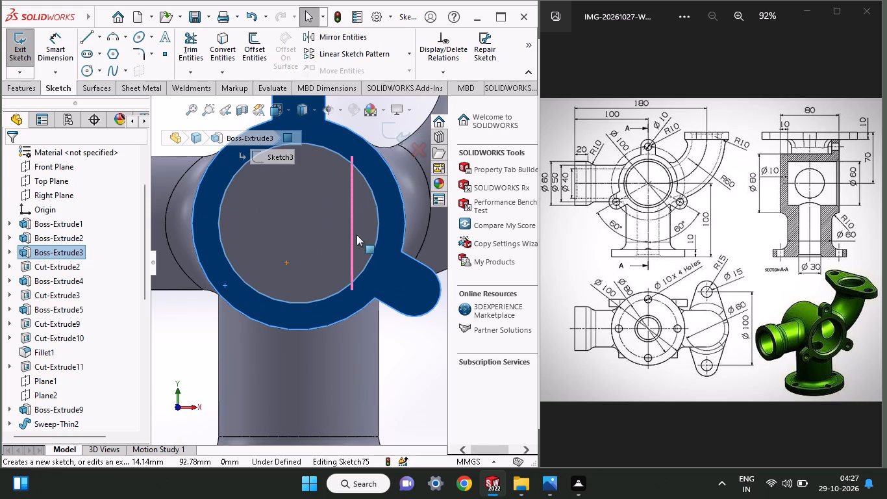
left_click(83, 35)
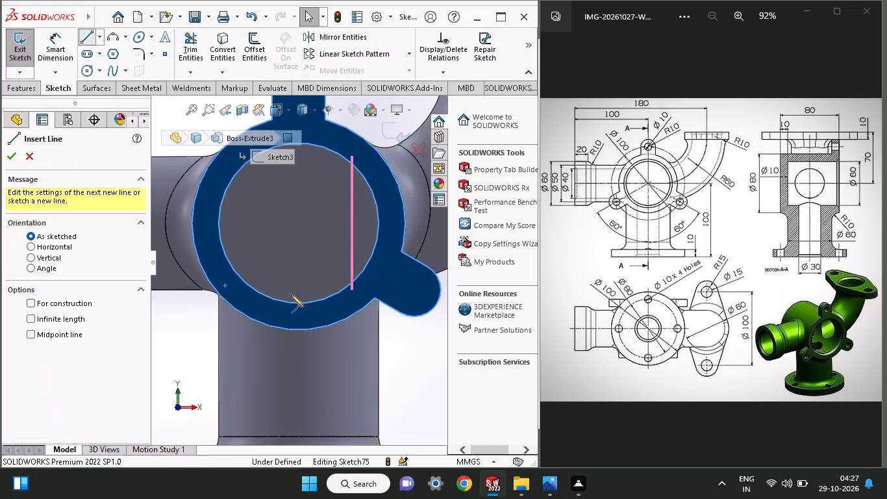
left_click(299, 224)
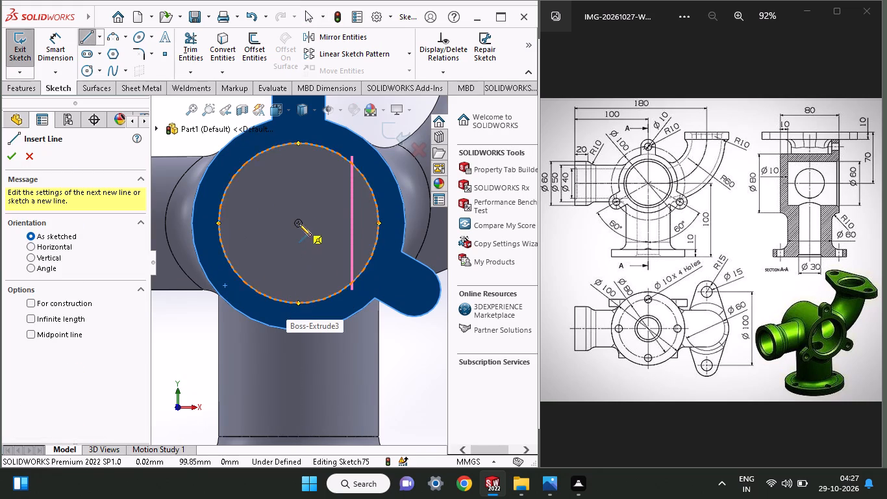
left_click(187, 345)
right_click(179, 380)
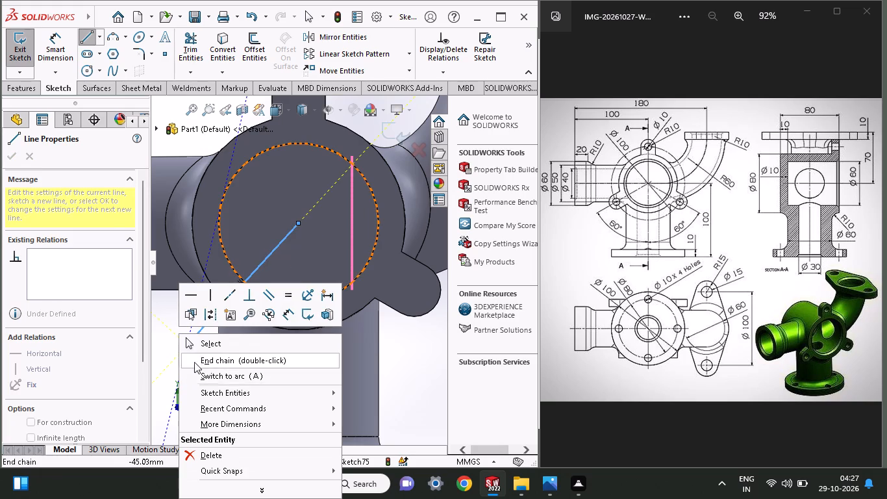
left_click(197, 344)
Draw a vertical reference line from the boss centre down past the boss's outer edge.
left_click(84, 36)
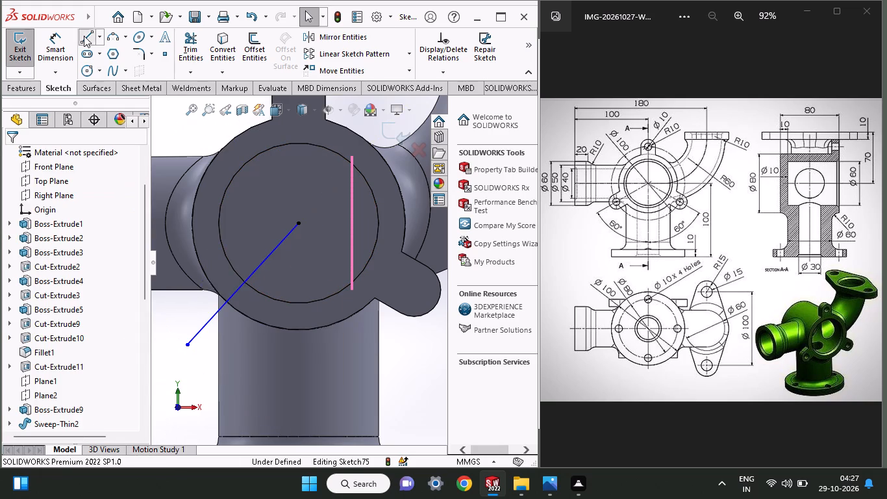
left_click(297, 224)
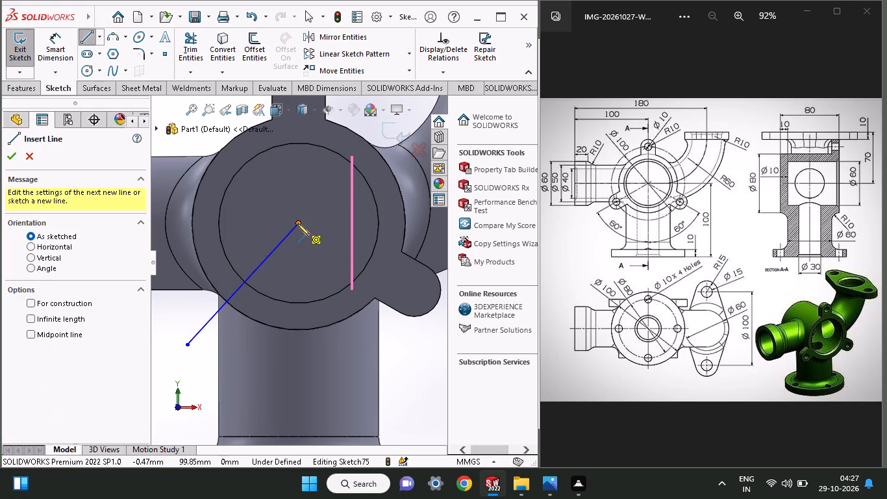
left_click(297, 351)
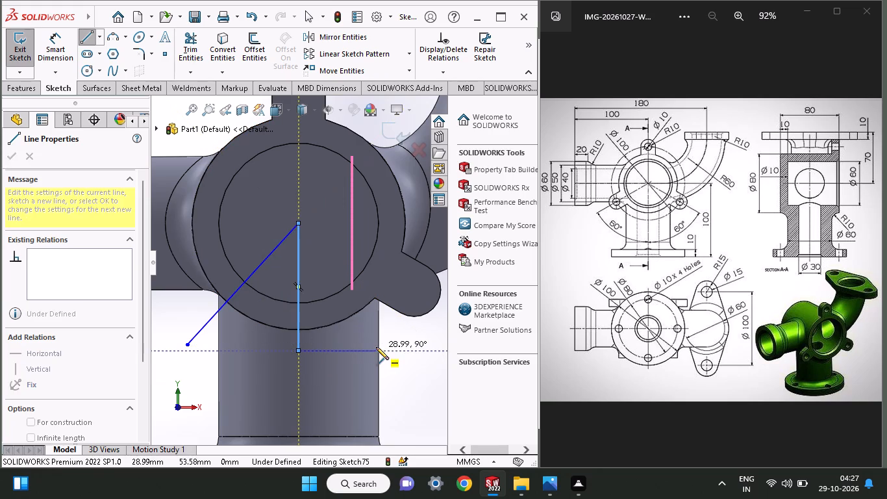
right_click(387, 350)
left_click(422, 347)
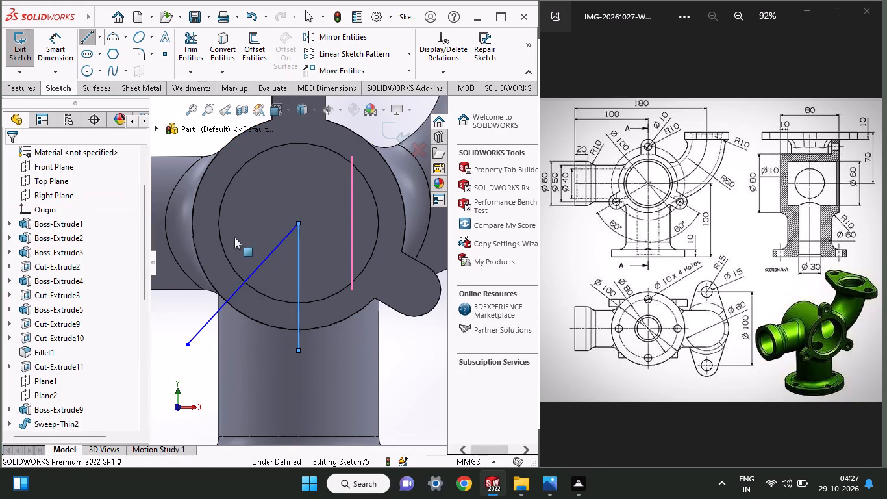
Dimension the angle between the vertical and slanted lines to 60 degrees and the slanted line's length to 50 mm.
left_click(55, 60)
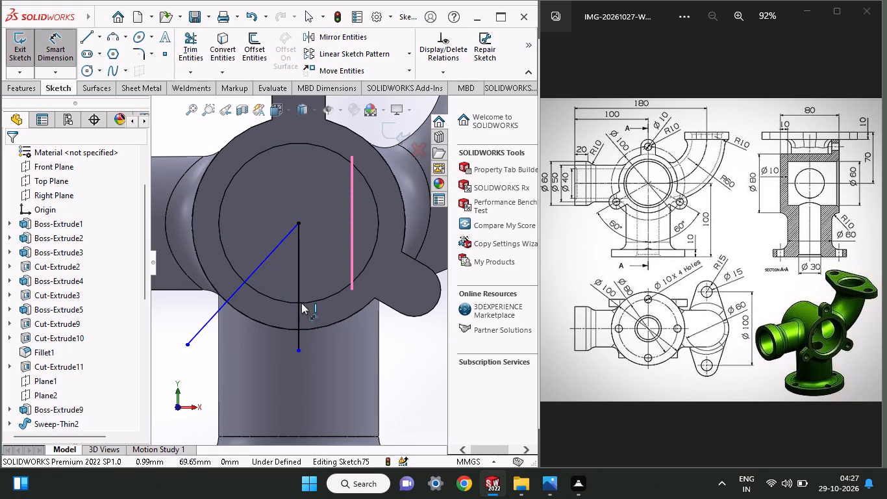
left_click(299, 312)
left_click(242, 282)
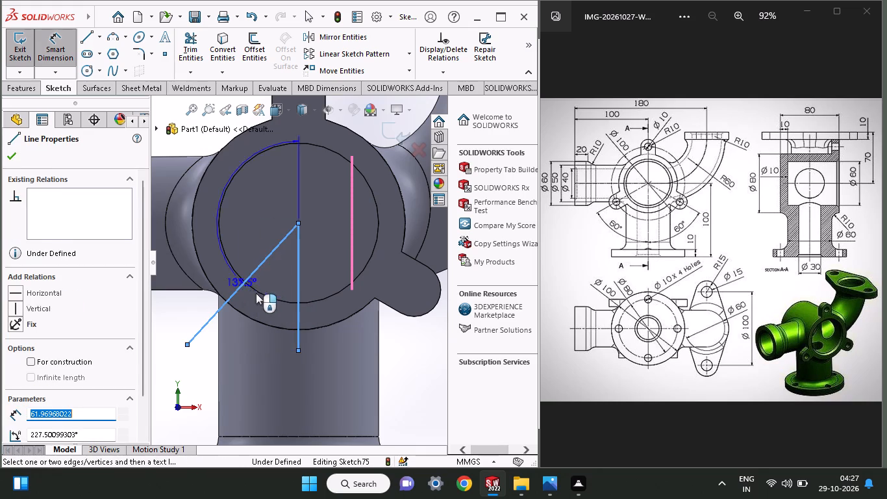
left_click_drag(268, 303, 269, 318)
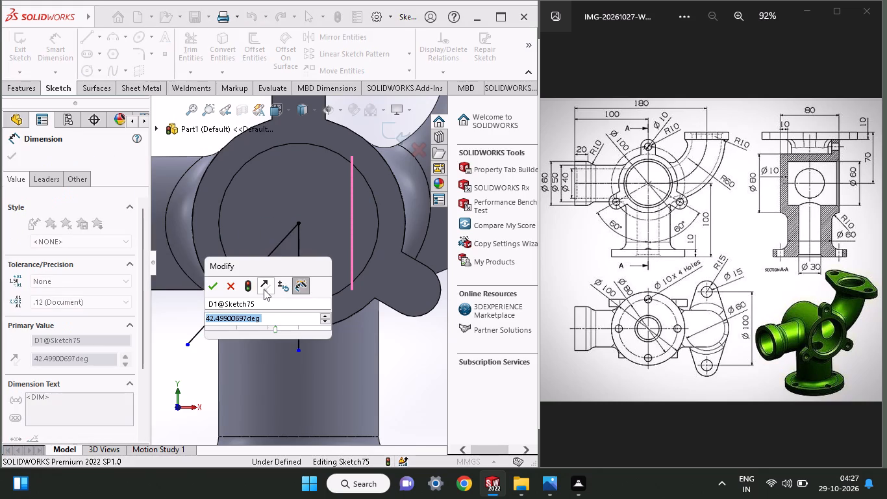
type("60")
key("Return")
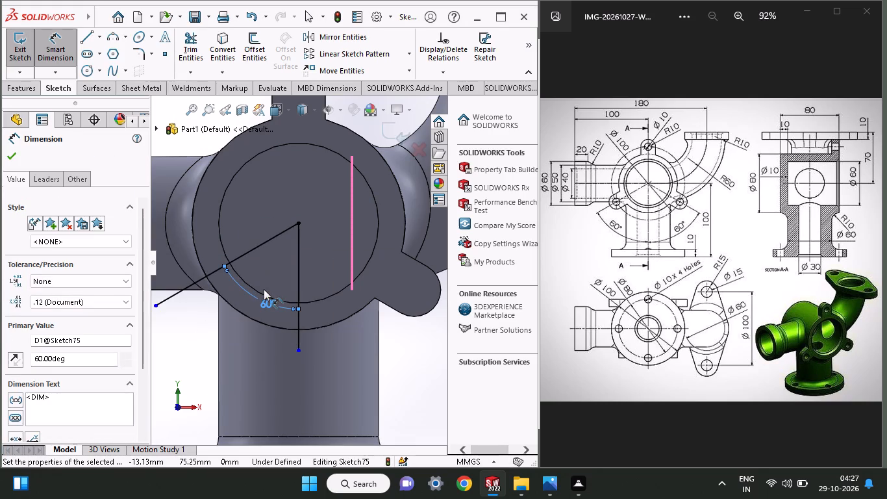
left_click(181, 288)
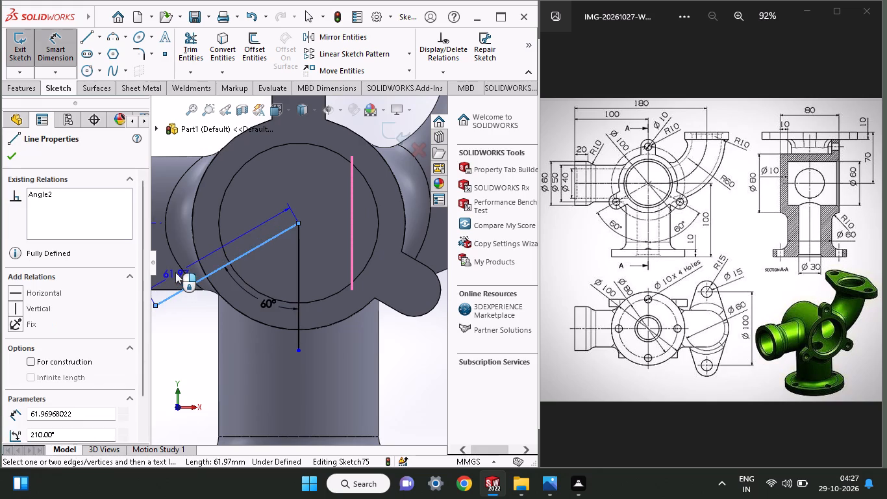
left_click(175, 271)
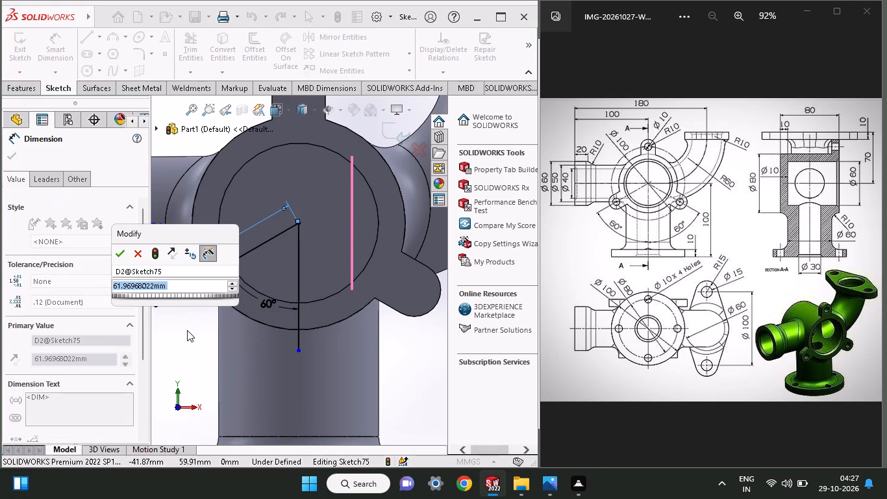
type("50")
key("Return")
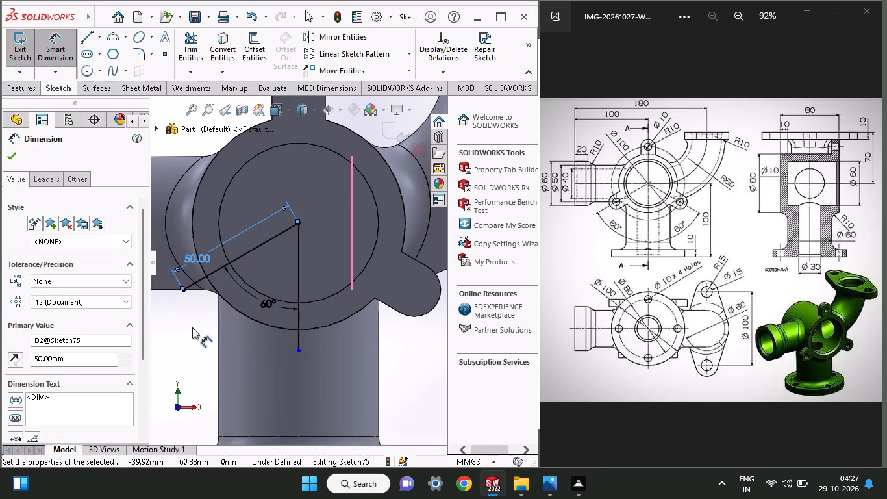
Draw a circle centred on the slanted line's outer end and dimension its diameter to 20 mm.
left_click(89, 70)
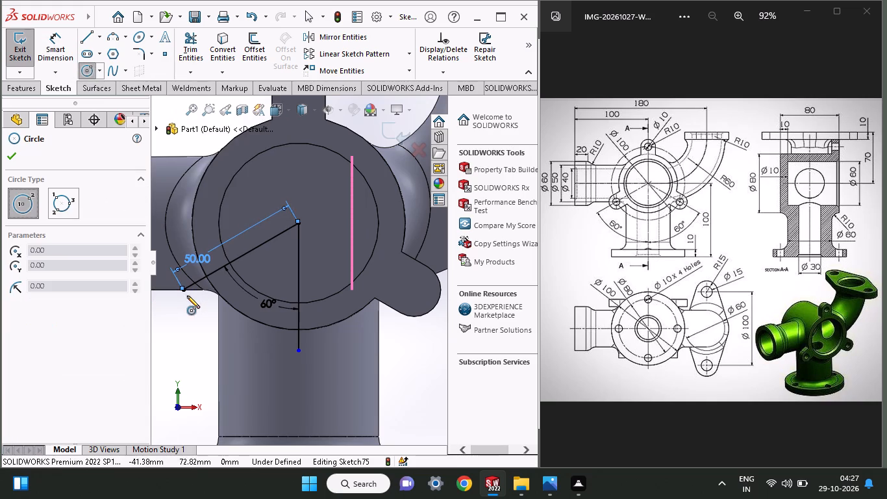
left_click(182, 292)
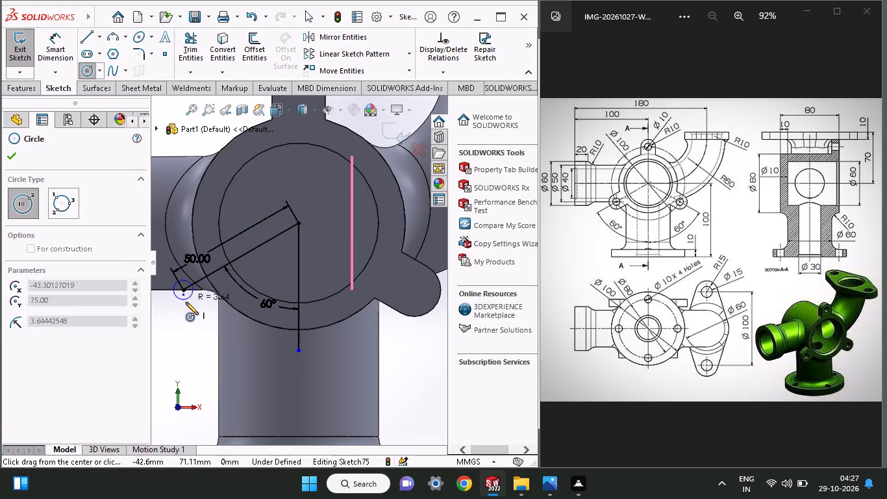
left_click(186, 303)
left_click(70, 51)
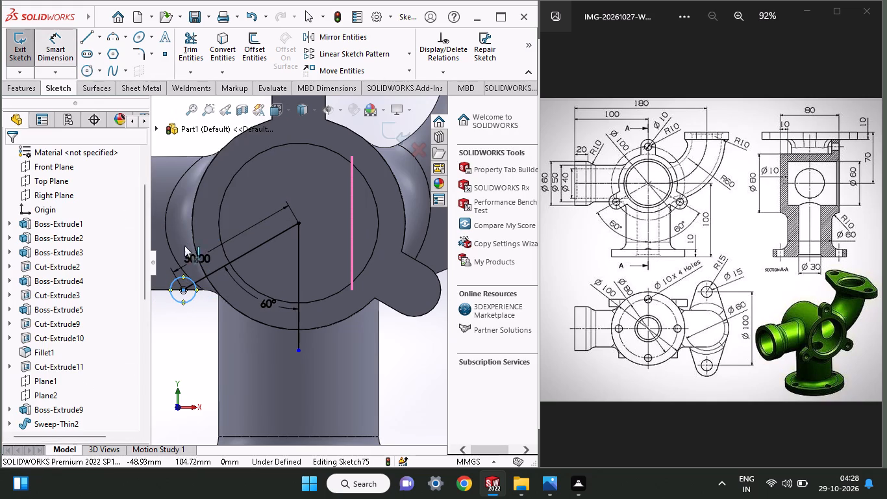
left_click(181, 305)
left_click_drag(182, 322, 184, 344)
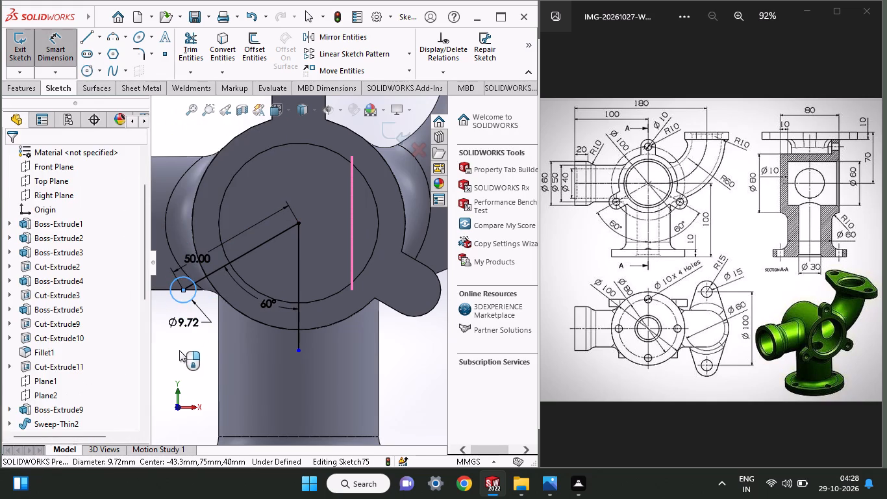
type("20")
key("Return")
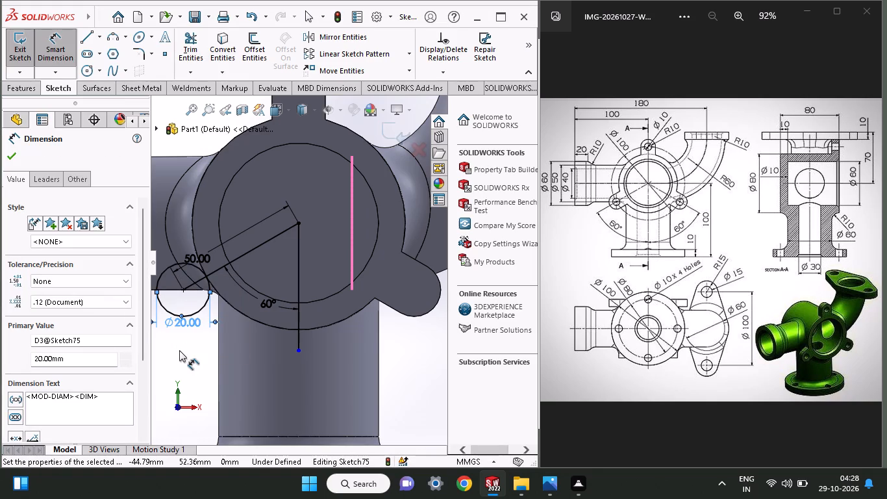
left_click(7, 161)
Draw a circle from the boss centre out to the boss's outer edge.
left_click(86, 68)
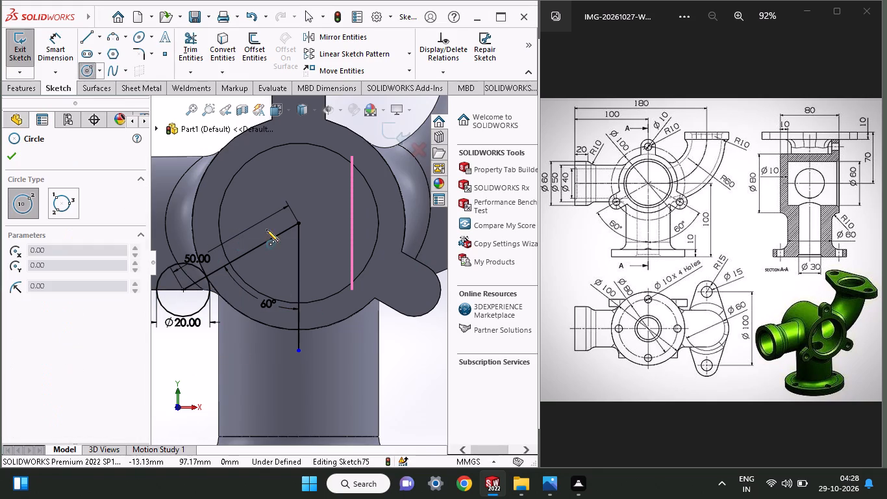
left_click(302, 226)
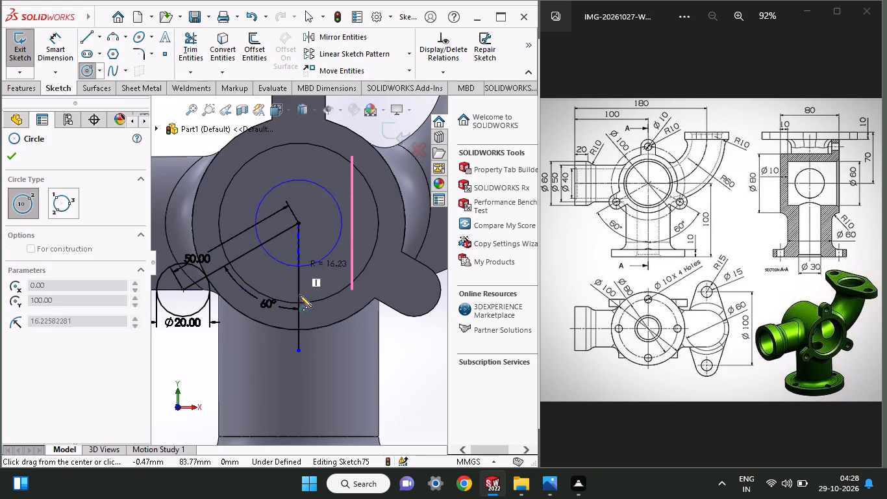
left_click(294, 331)
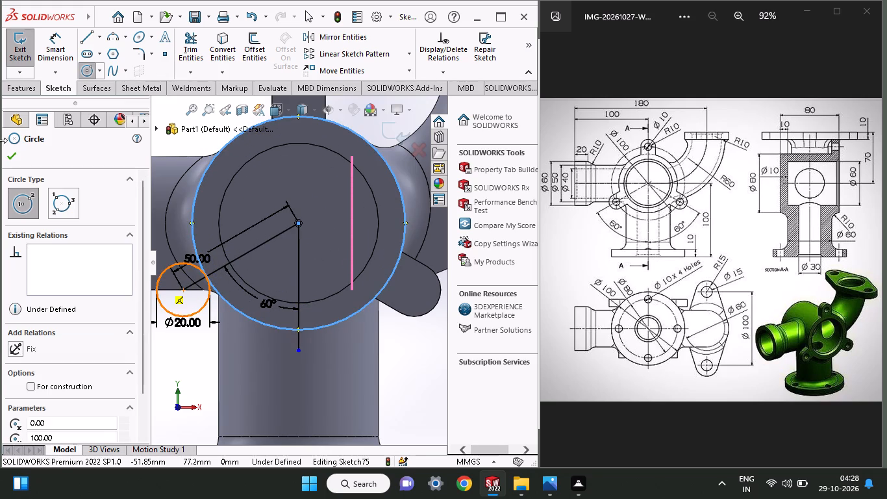
Offset the slanted centre line by 10 mm in both directions.
left_click(14, 155)
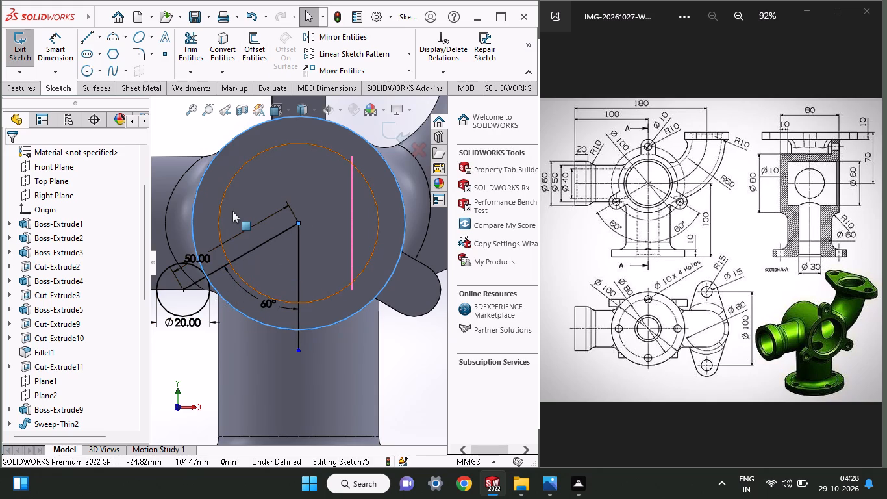
left_click(259, 40)
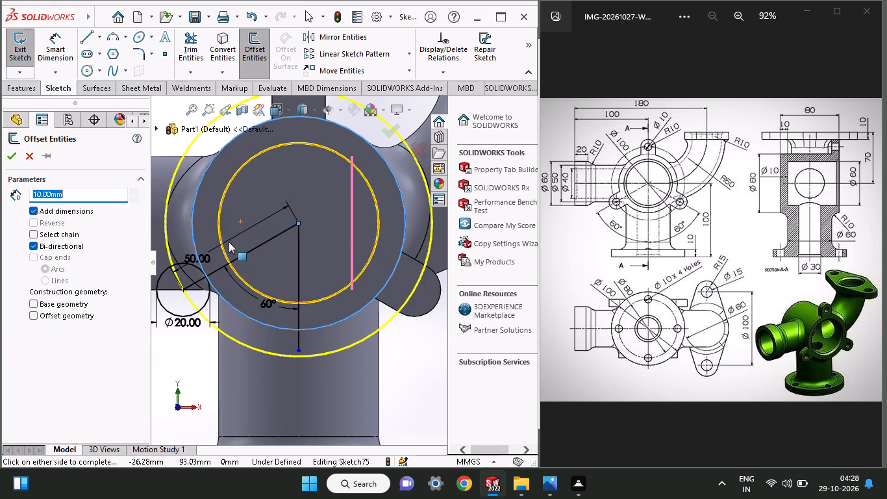
left_click(25, 158)
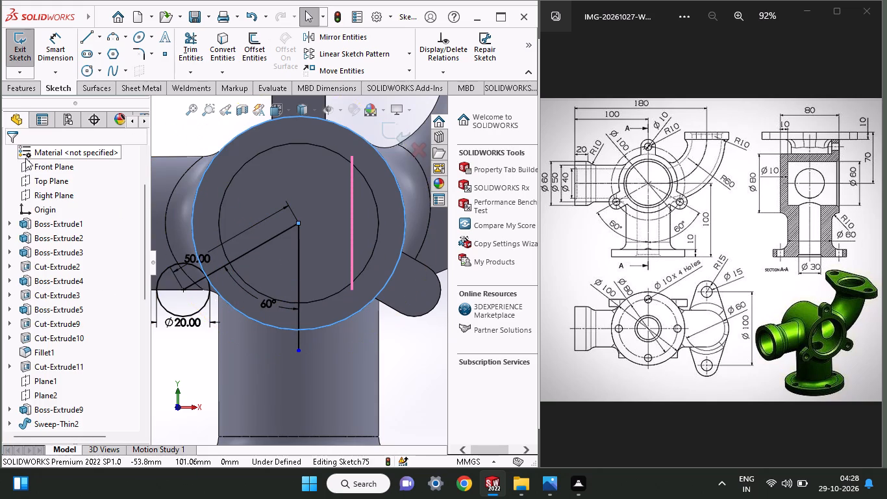
left_click(182, 130)
left_click(264, 46)
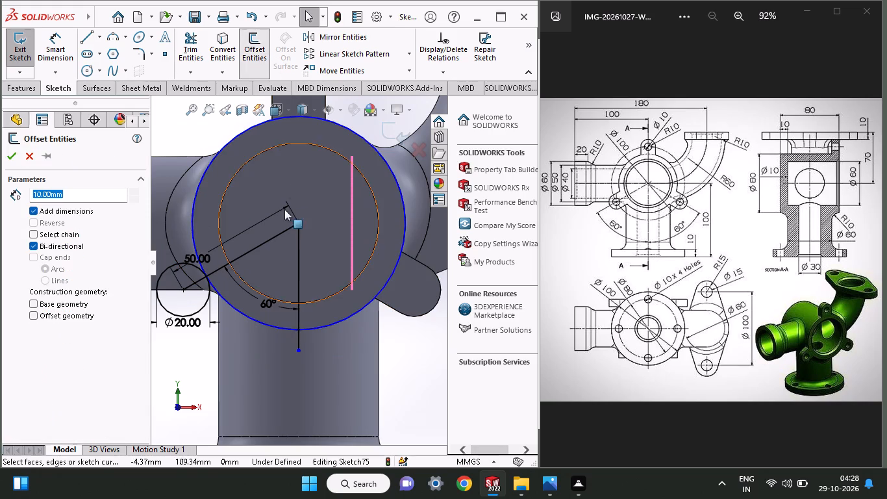
left_click(194, 282)
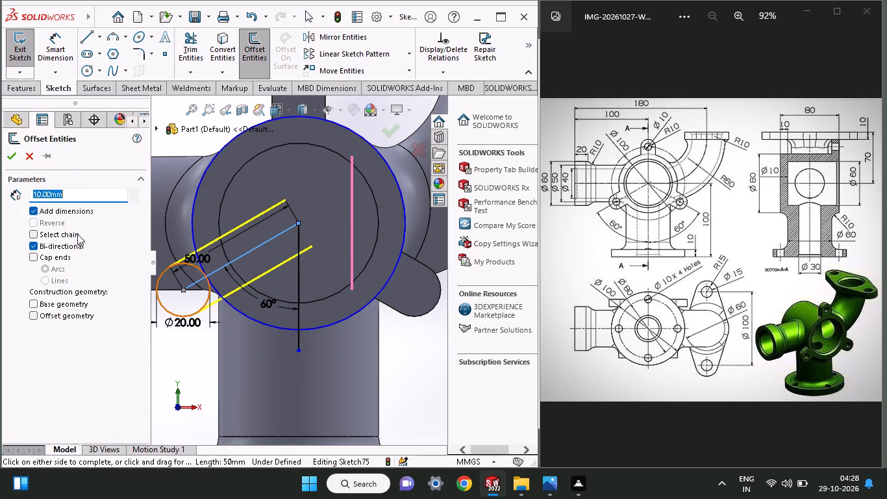
left_click(13, 156)
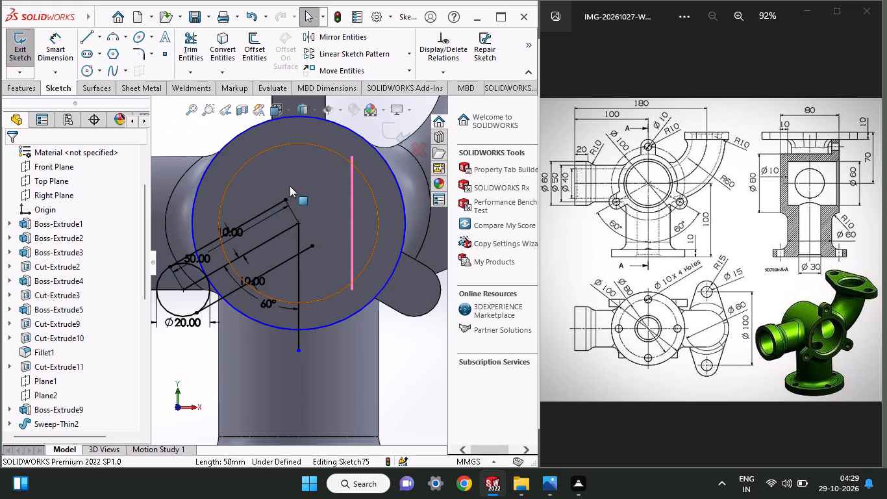
Trim the slanted lines, the 20 mm circle and the large boss circle down to a closed rounded lug profile outside the boss edge.
left_click(195, 47)
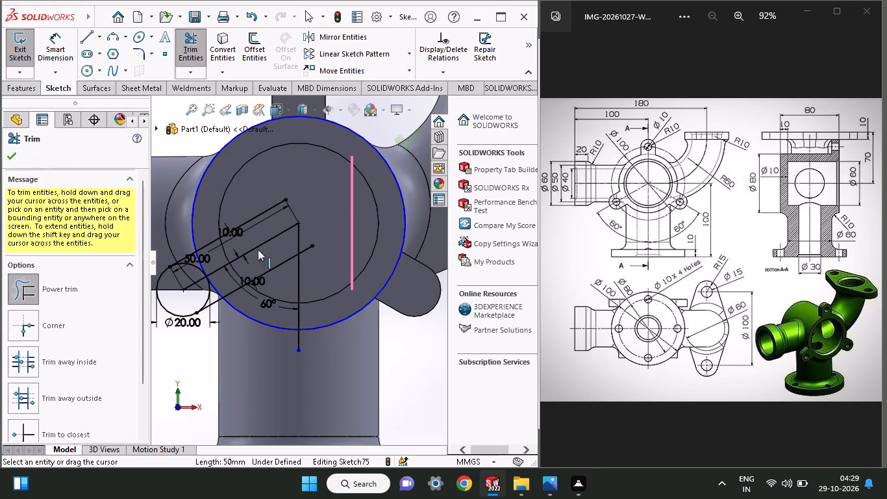
left_click_drag(285, 277, 251, 196)
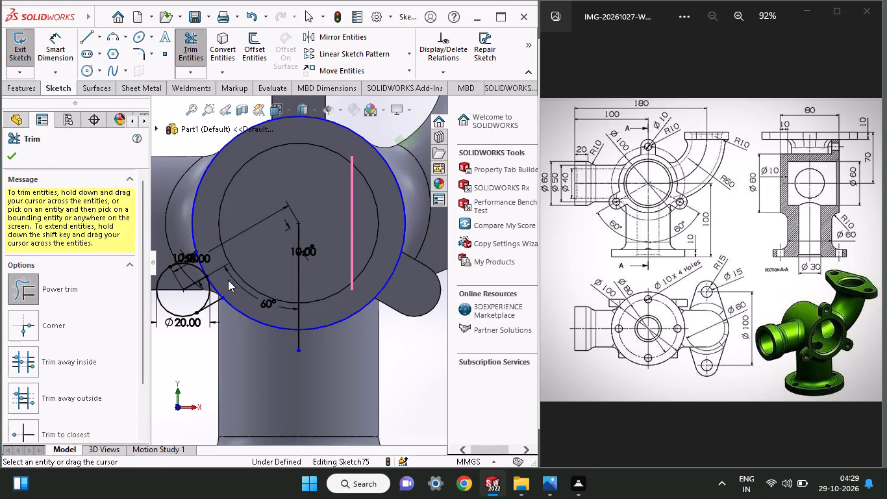
left_click_drag(234, 284, 258, 258)
scroll(202, 298, "down", 3, "ctrl")
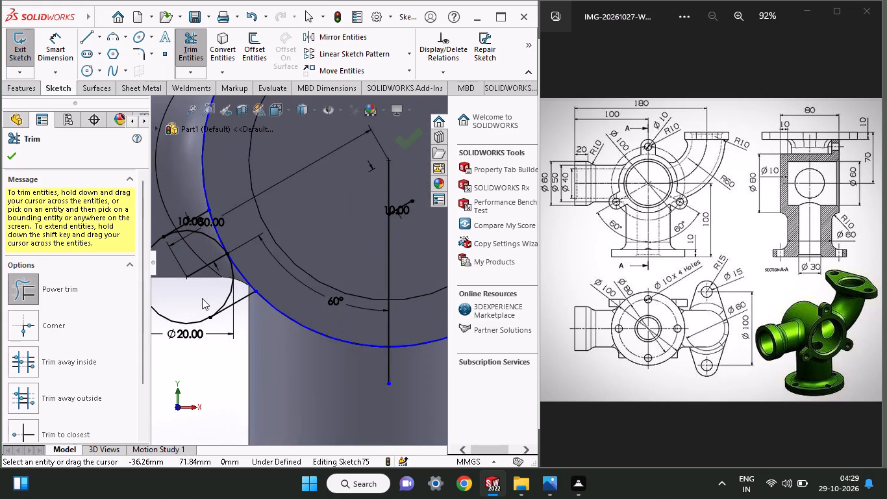
scroll(202, 298, "down", 2)
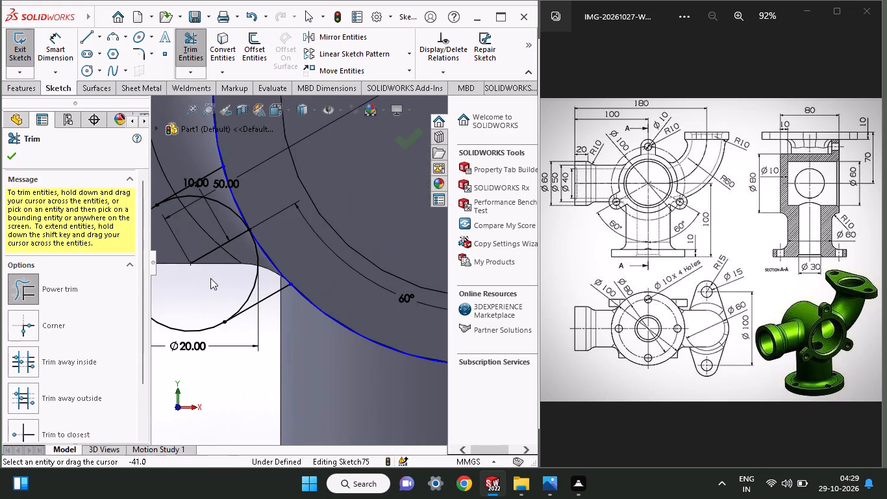
left_click_drag(218, 271, 226, 195)
left_click_drag(225, 234, 255, 281)
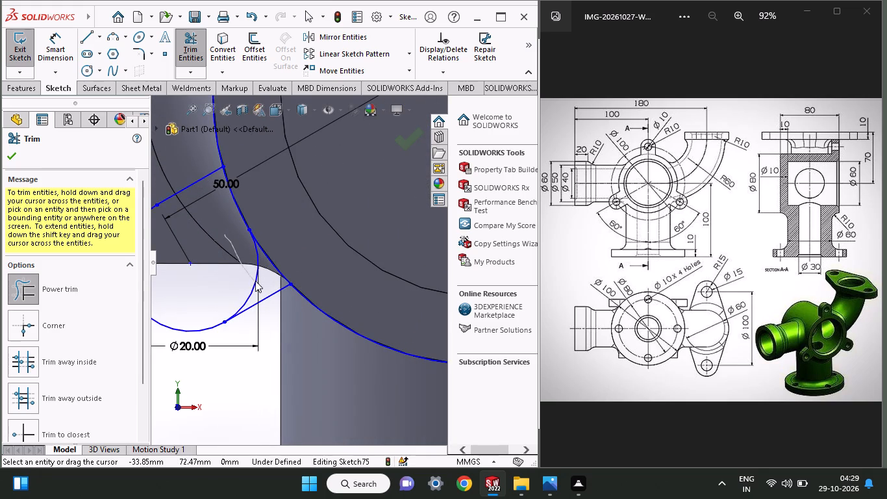
left_click_drag(255, 281, 260, 285)
left_click_drag(271, 331, 351, 288)
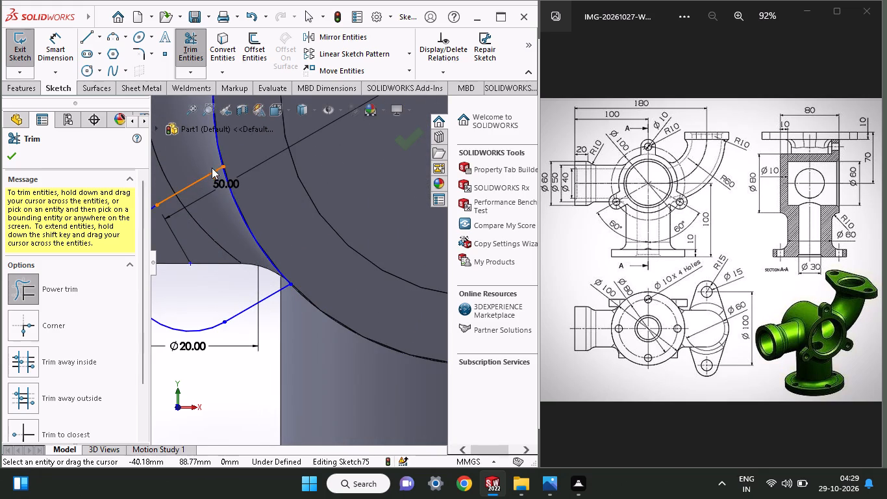
left_click_drag(206, 153, 247, 147)
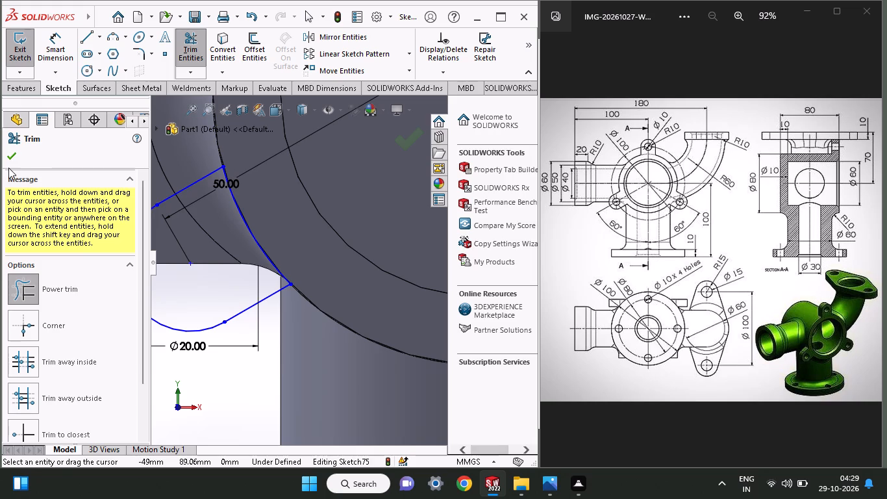
left_click(8, 168)
left_click(10, 146)
left_click(10, 155)
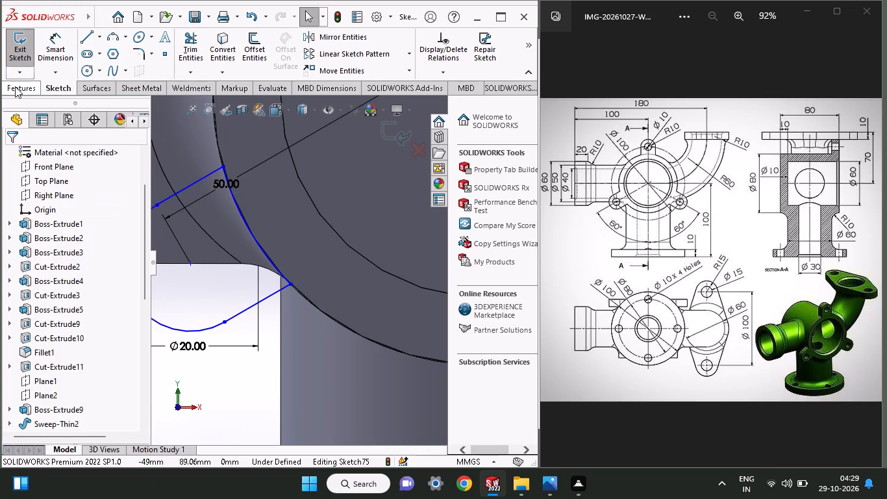
Extrude the lug profile 10 mm blind, with the direction reversed towards the back of the boss.
left_click(15, 86)
left_click(25, 59)
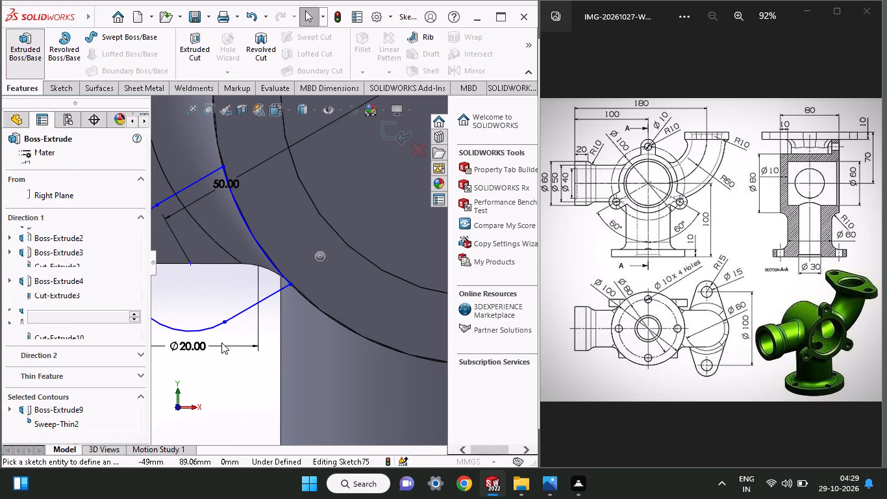
left_click(221, 309)
middle_click_drag(240, 356, 251, 350)
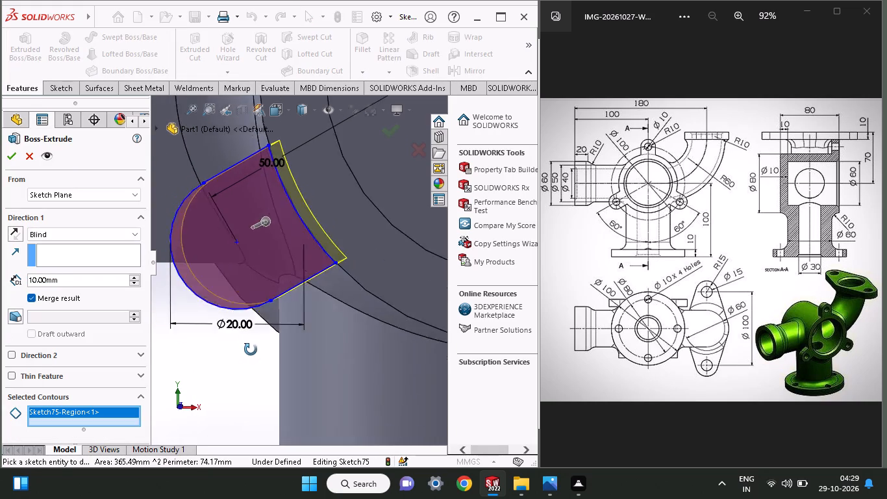
middle_click_drag(251, 350, 280, 364)
left_click(10, 230)
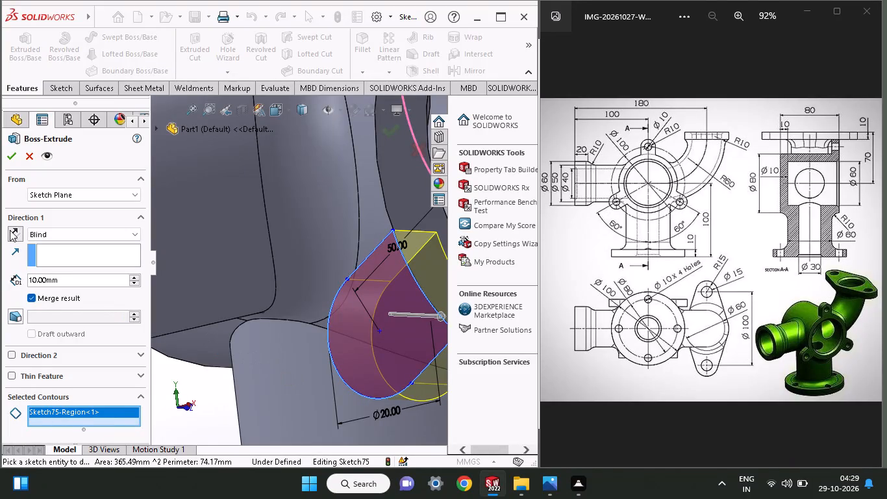
left_click(12, 157)
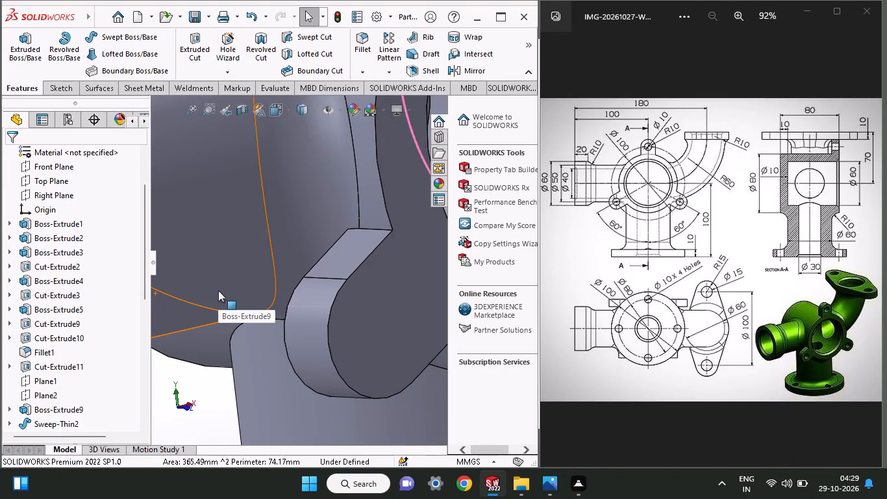
Start a sketch on the boss's front face and draw a circle about 15 mm in diameter, centred on the new lug's rounded end.
scroll(218, 290, "up", 9, "ctrl")
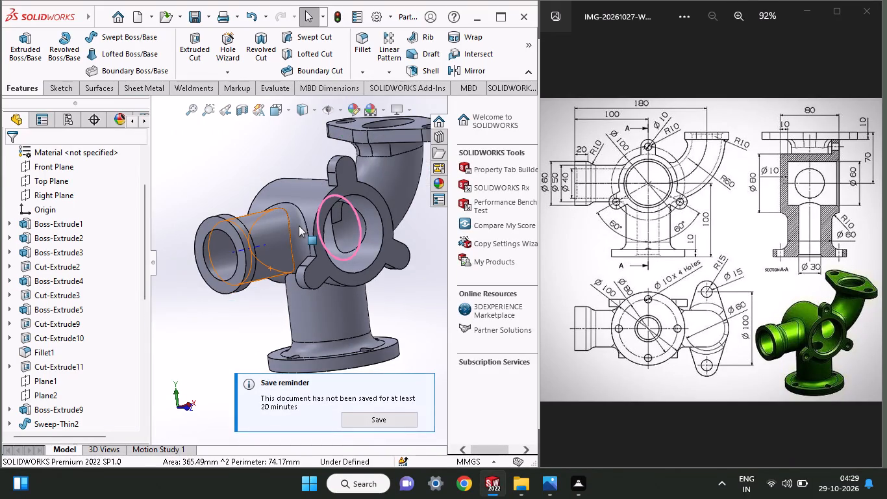
scroll(299, 225, "down", 1, "ctrl")
middle_click_drag(330, 290, 319, 292)
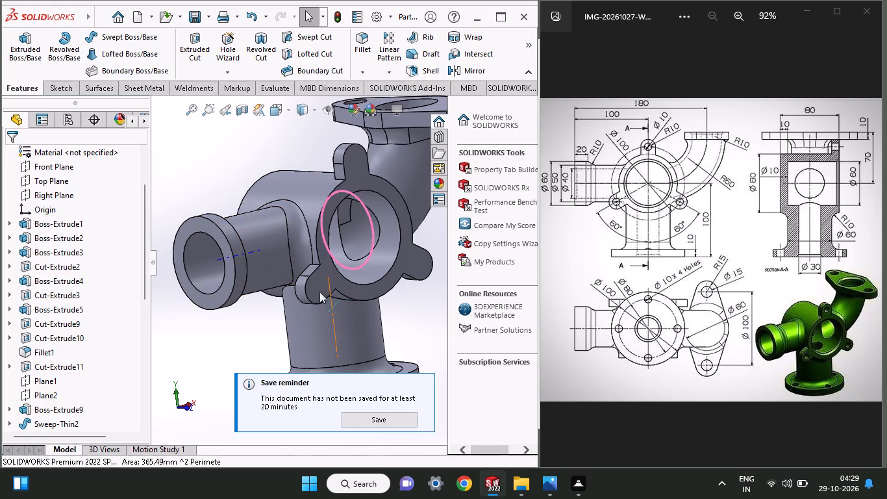
middle_click_drag(319, 292, 313, 270)
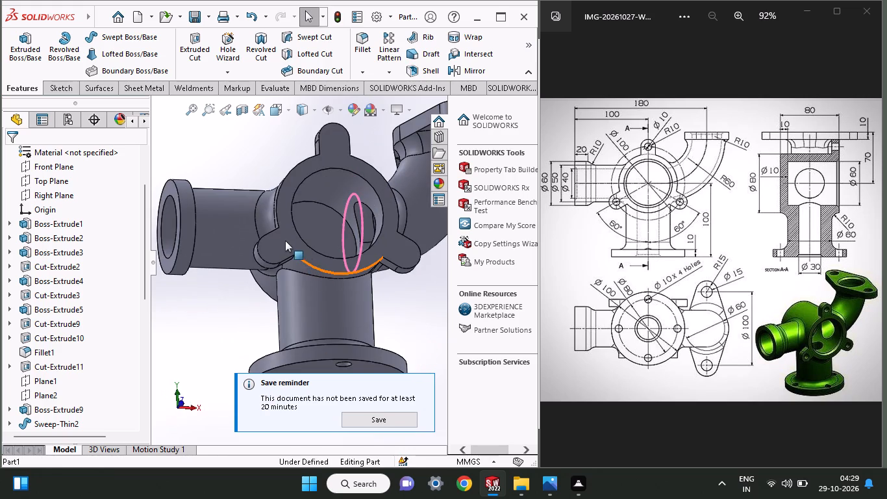
left_click(277, 238)
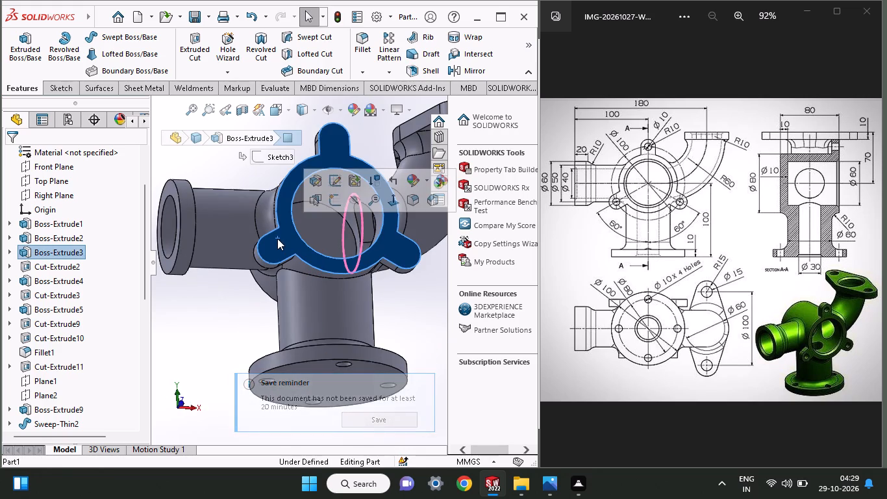
left_click(332, 201)
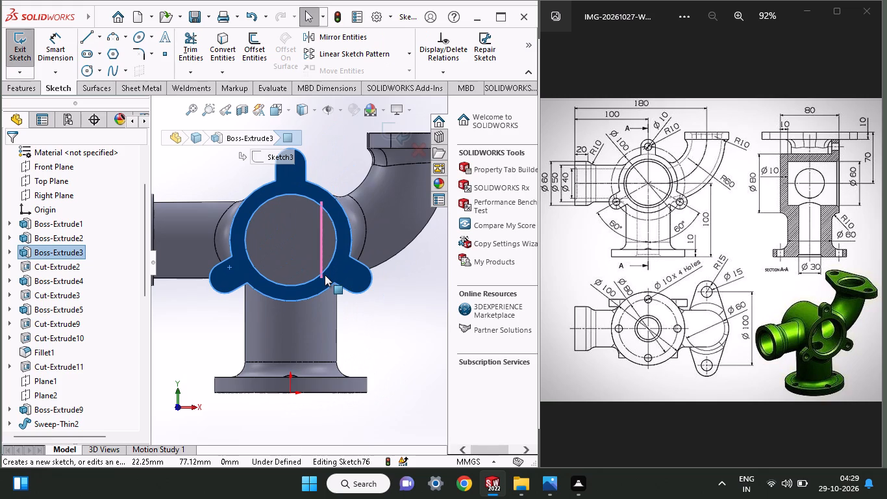
scroll(325, 275, "up", 3, "ctrl")
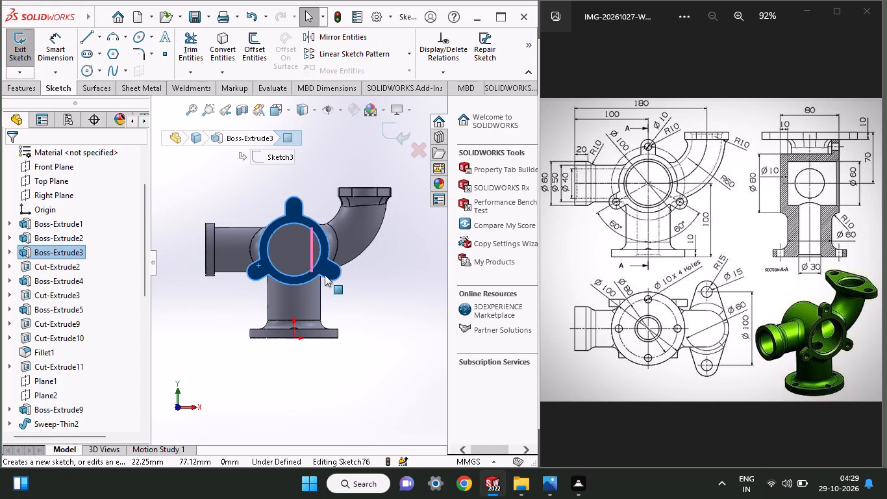
scroll(264, 246, "down", 3, "ctrl")
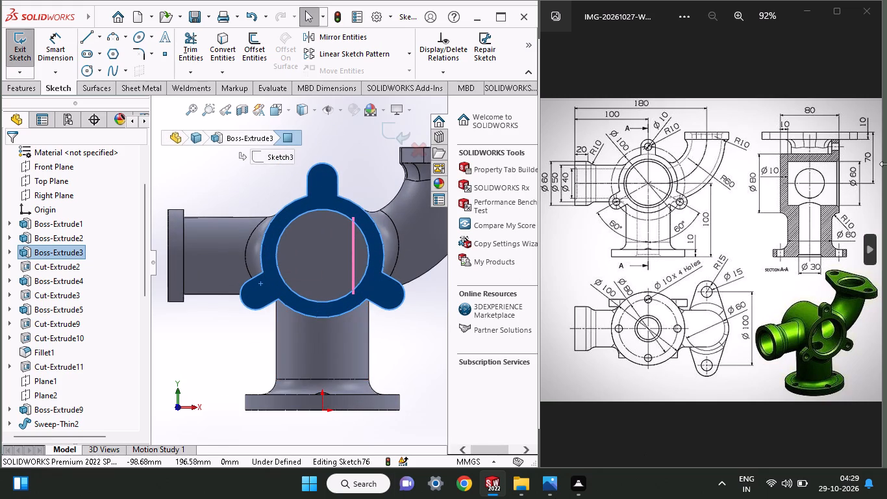
left_click(86, 65)
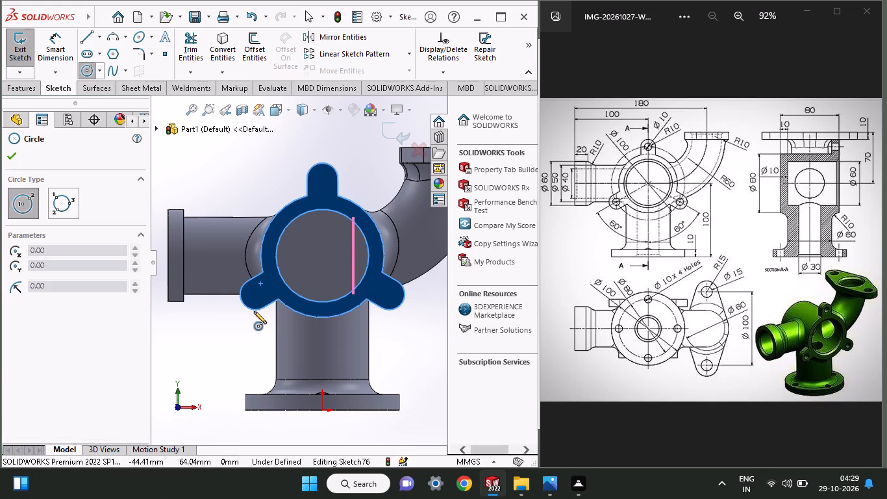
left_click(254, 292)
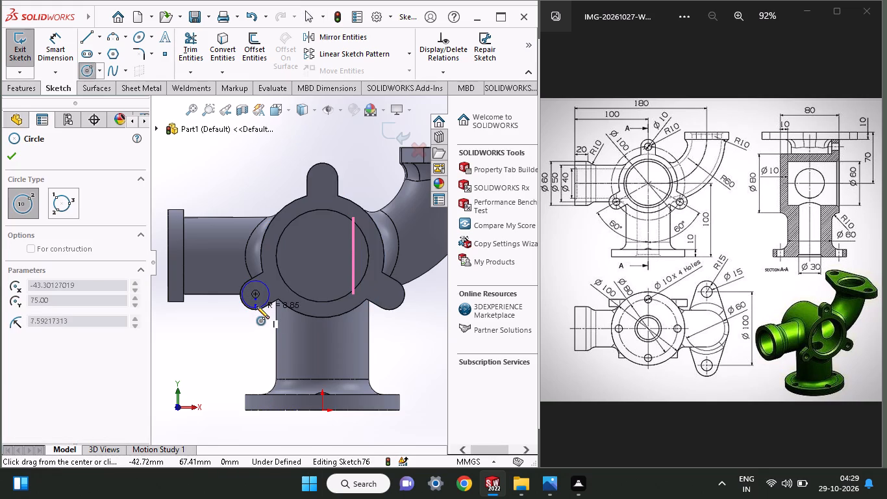
left_click(256, 306)
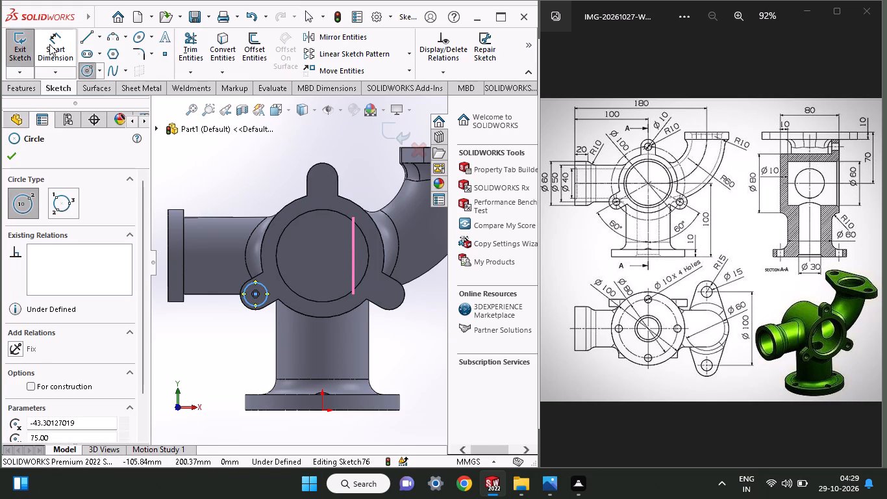
Dimension the lug circle's diameter to 10 mm.
left_click(49, 44)
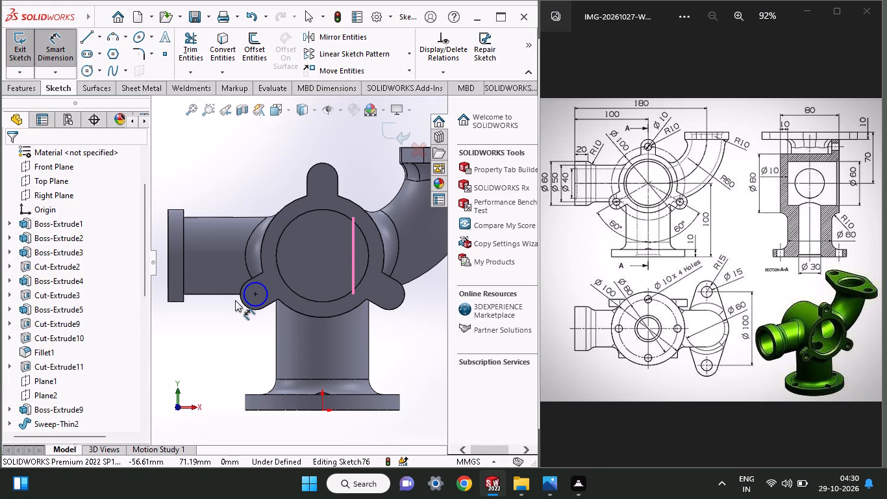
left_click(249, 305)
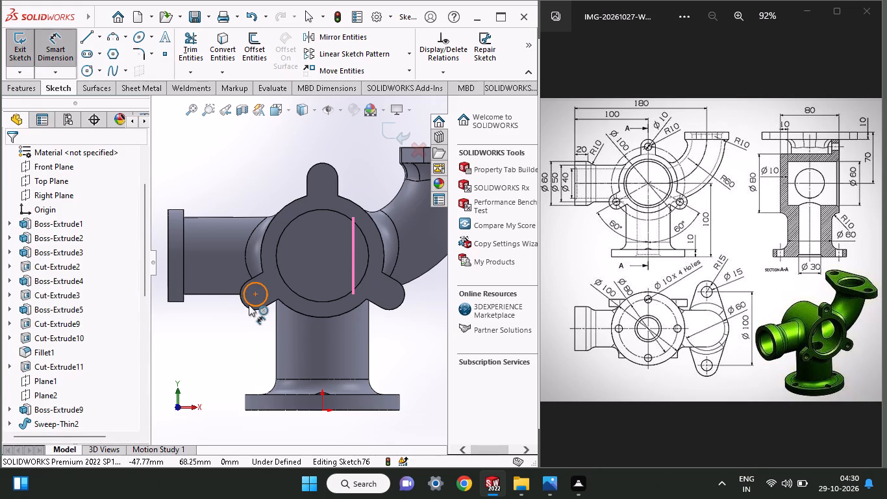
left_click(243, 324)
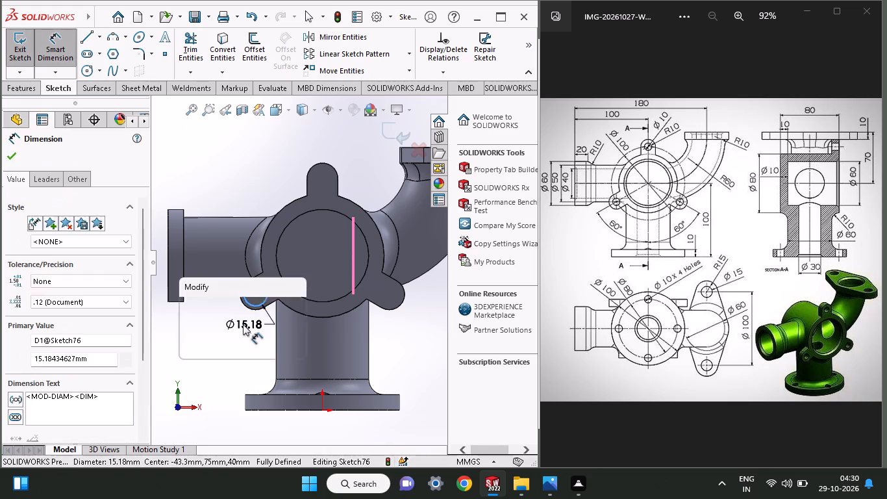
type("10")
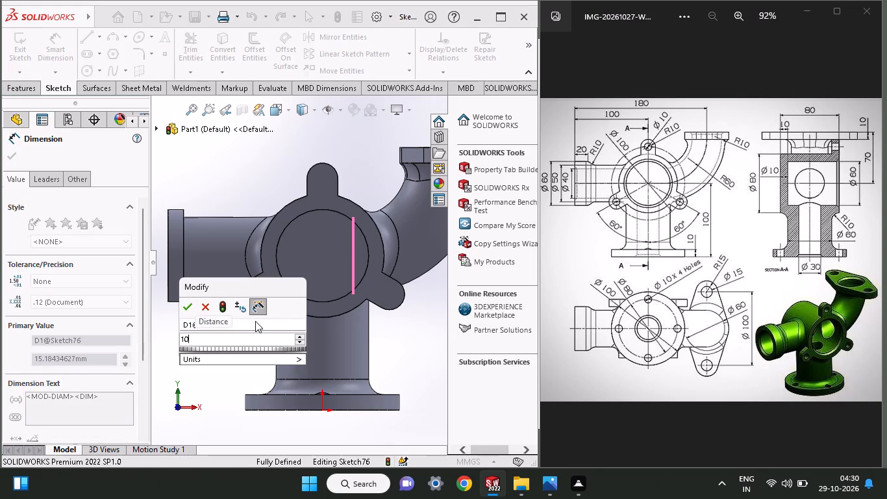
key("Return")
Extrude-cut the 10 mm circle through the new lug, blind 21 mm in the first direction and 10 mm in the second.
scroll(267, 276, "down", 3, "ctrl")
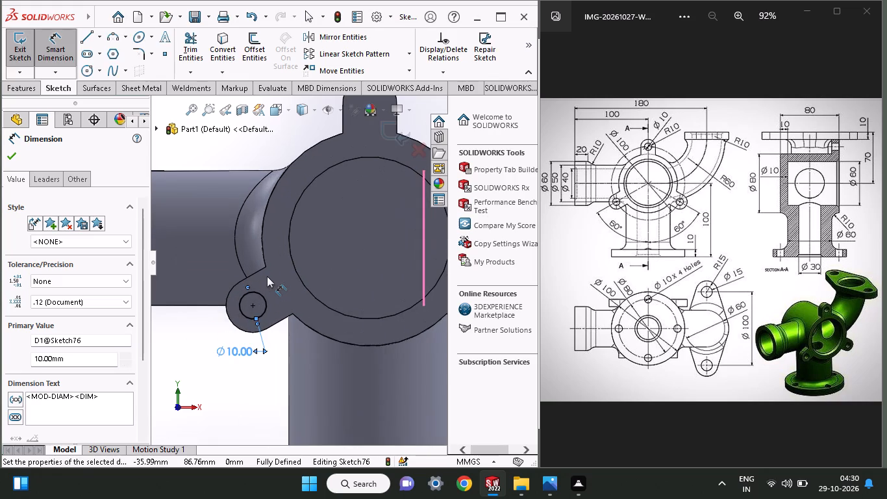
left_click(20, 92)
left_click(206, 53)
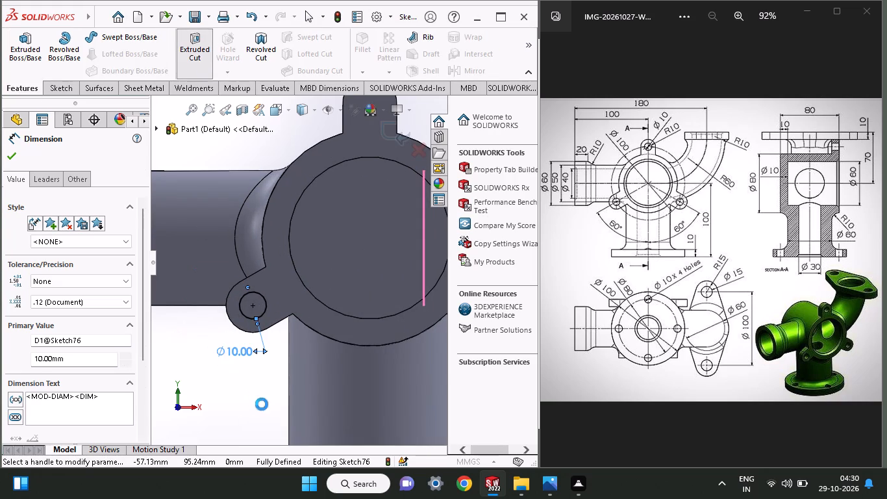
middle_click_drag(256, 395, 320, 311)
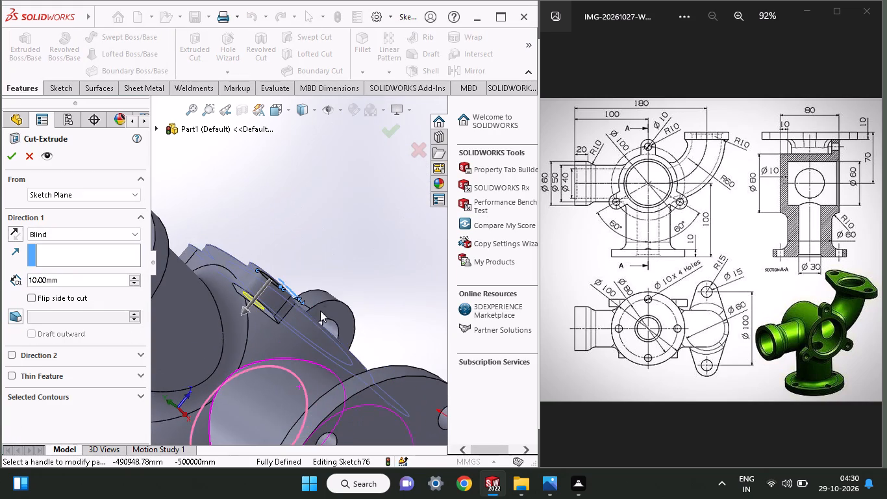
left_click_drag(242, 311, 234, 324)
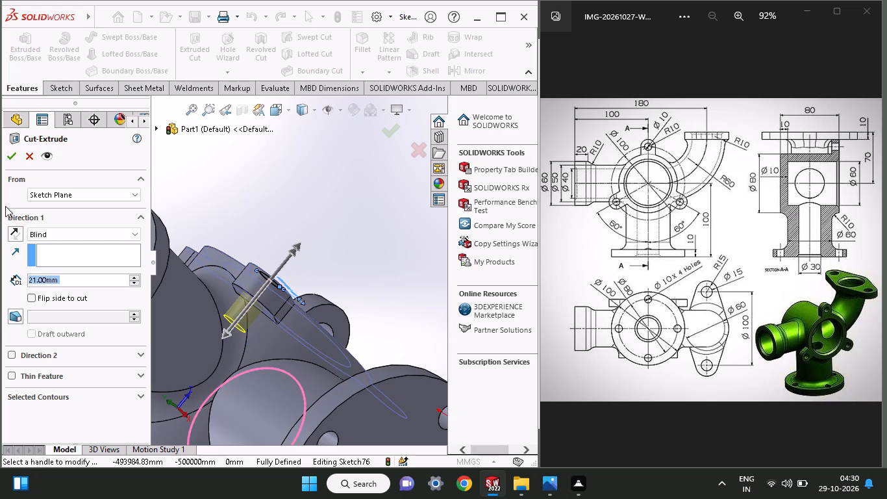
left_click(11, 352)
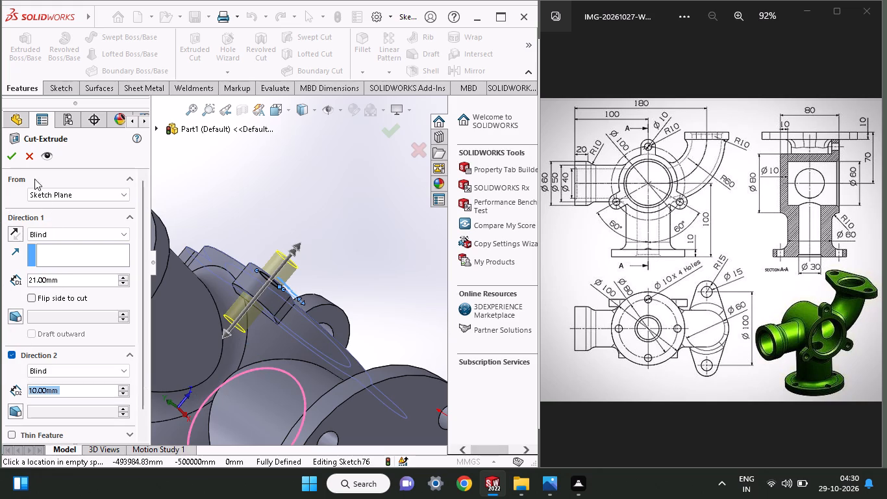
left_click(17, 155)
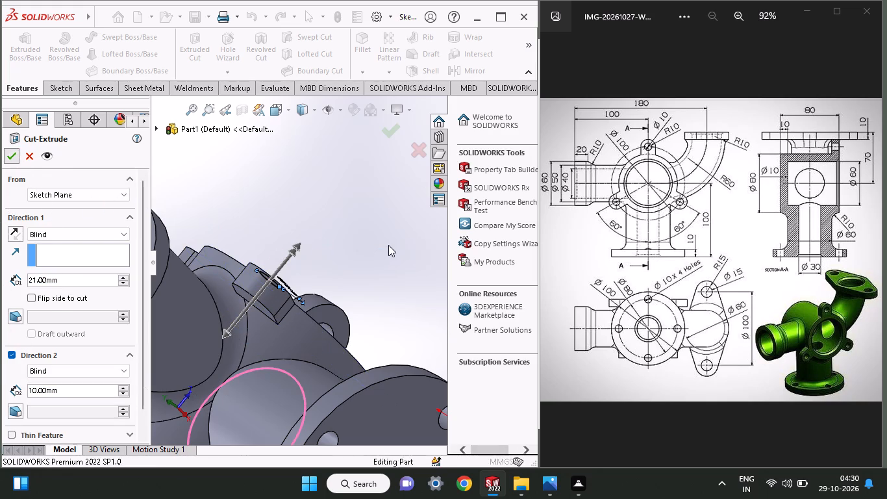
middle_click_drag(382, 245, 261, 387)
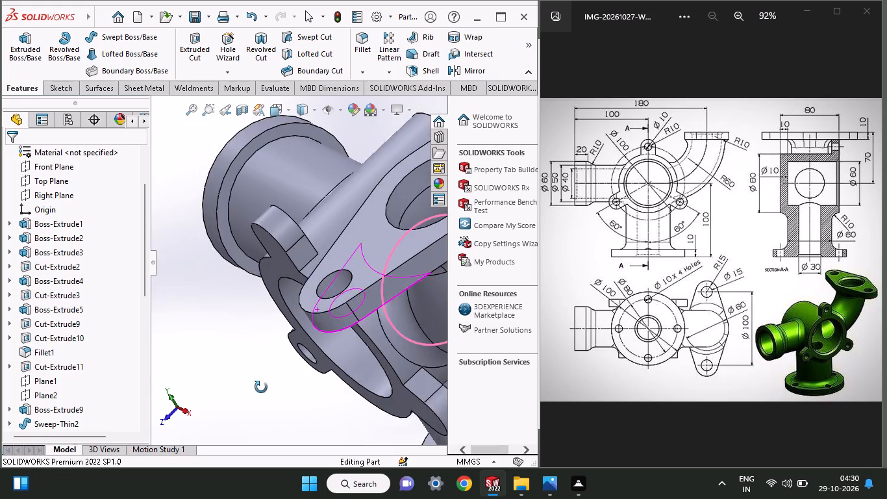
middle_click_drag(261, 387, 279, 392)
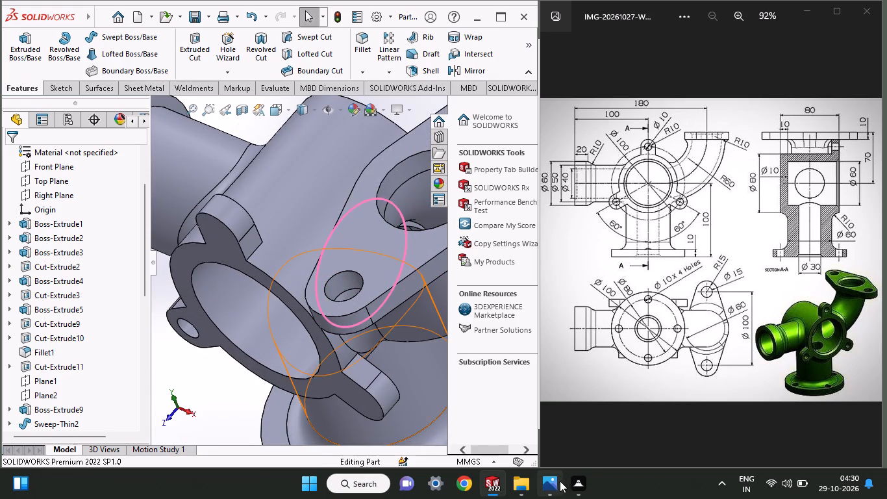
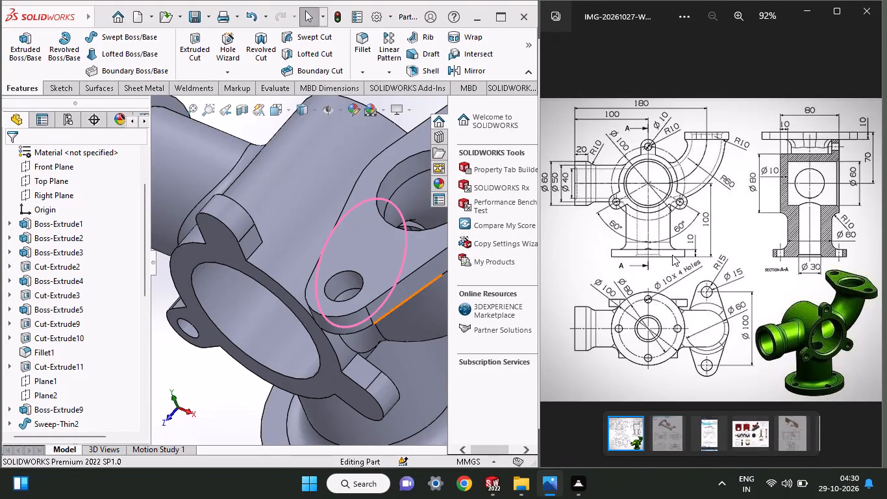
Start a sketch on the boss's front face and draw a circle about 12.8 mm in diameter, centred on the lower elbow-side lug's rounded end.
left_click(672, 255)
middle_click_drag(227, 394, 258, 371)
left_click(313, 181)
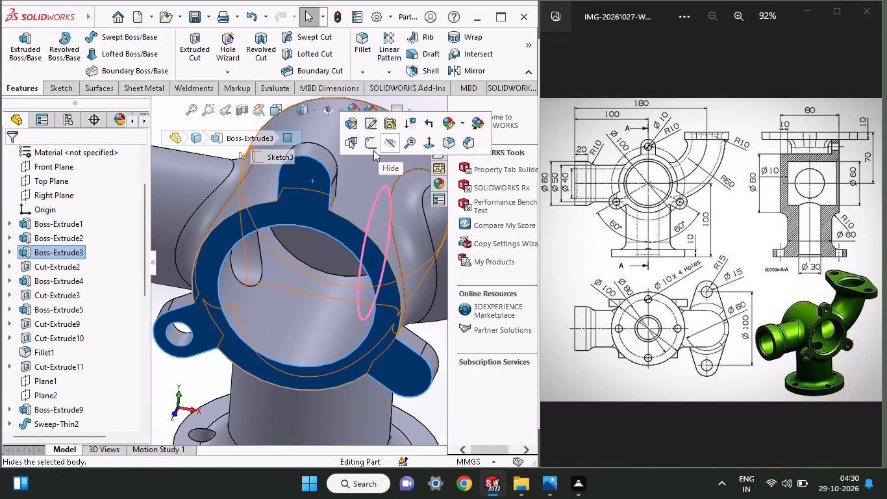
left_click(373, 148)
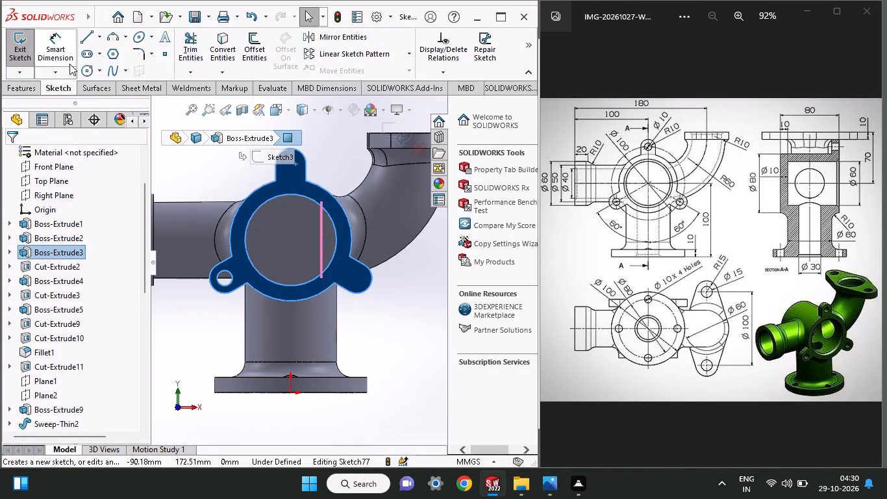
left_click(83, 73)
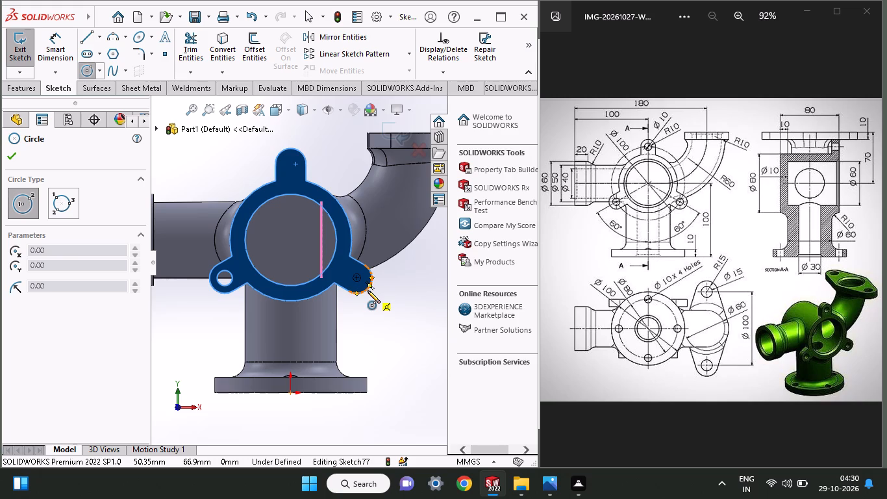
left_click(358, 279)
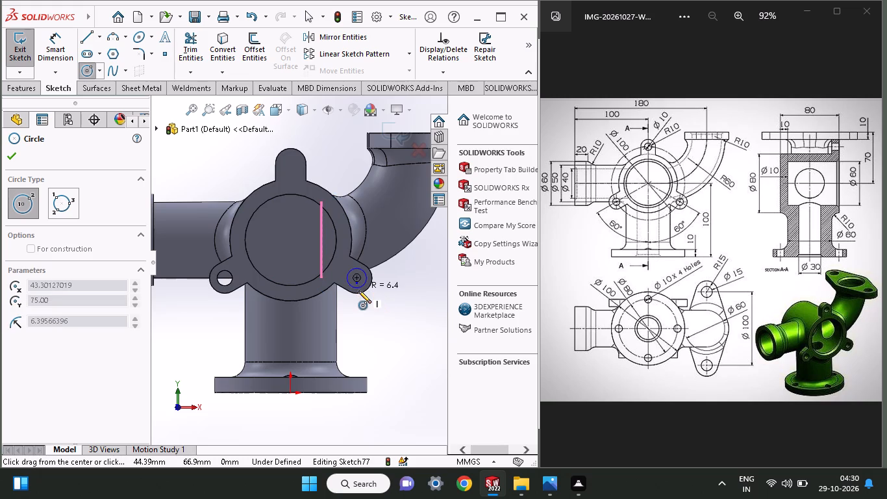
left_click(358, 288)
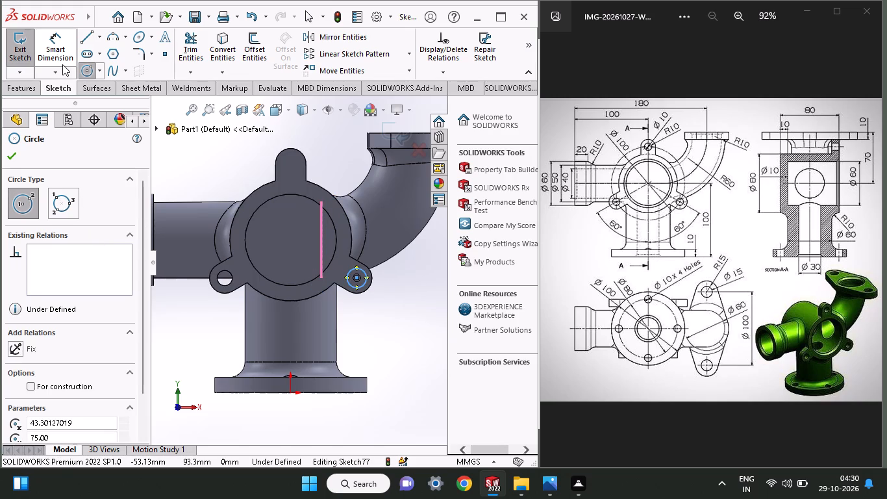
Dimension the elbow-side lug circle's diameter to 10 mm.
left_click(60, 47)
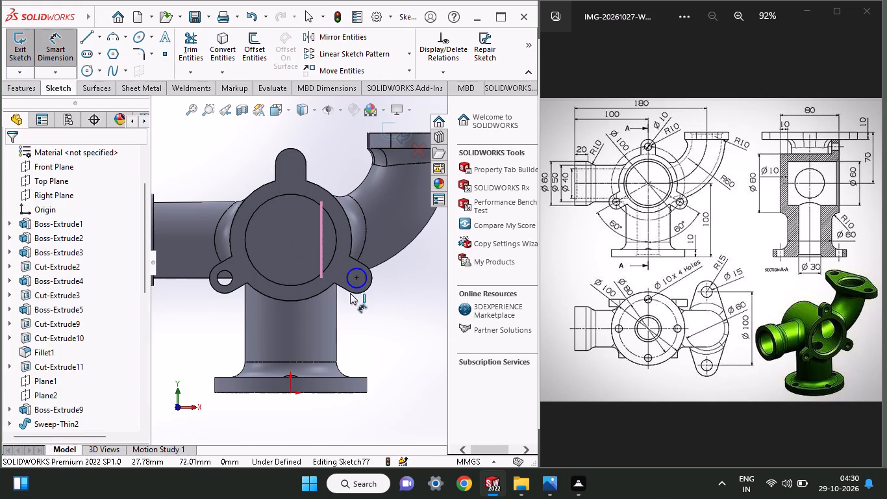
left_click(357, 287)
left_click_drag(360, 314, 364, 320)
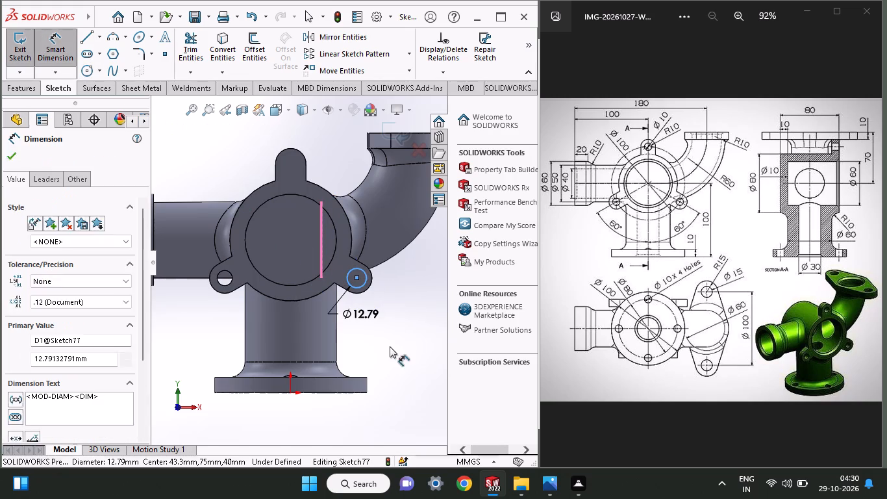
type("10")
key("Return")
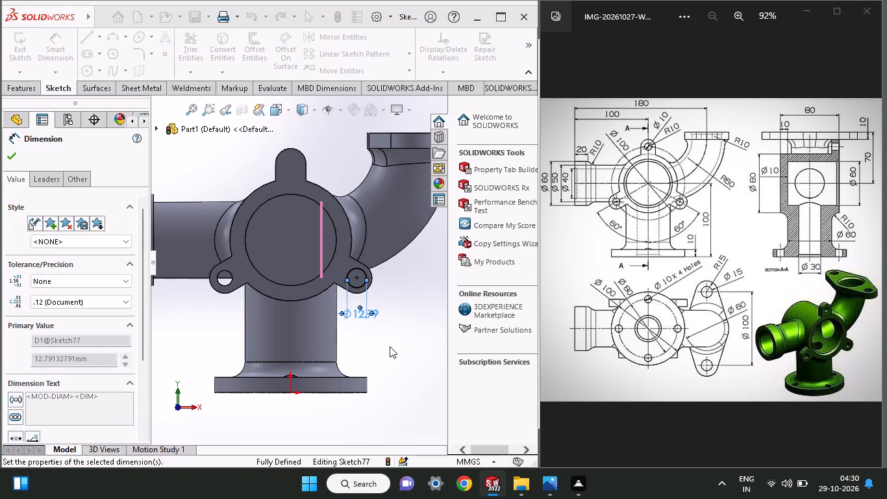
Extrude-cut the 10 mm circle through the elbow-side lug, blind 21 mm in both directions.
left_click(14, 93)
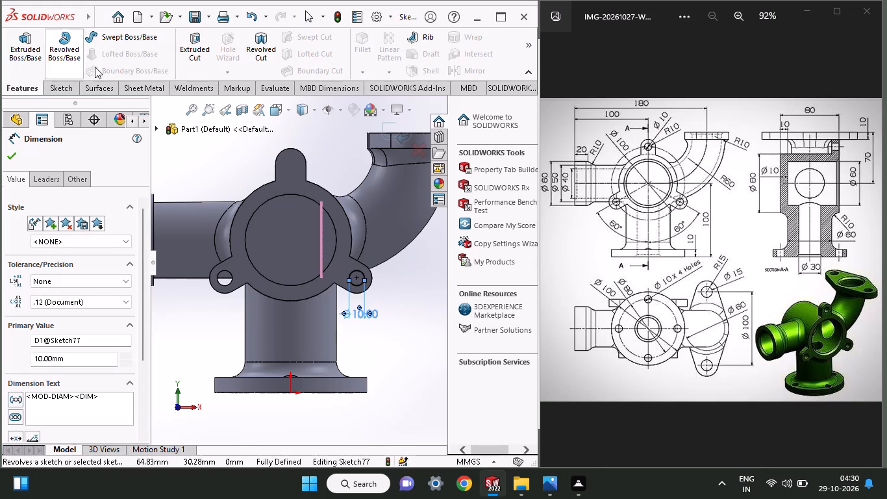
left_click(184, 48)
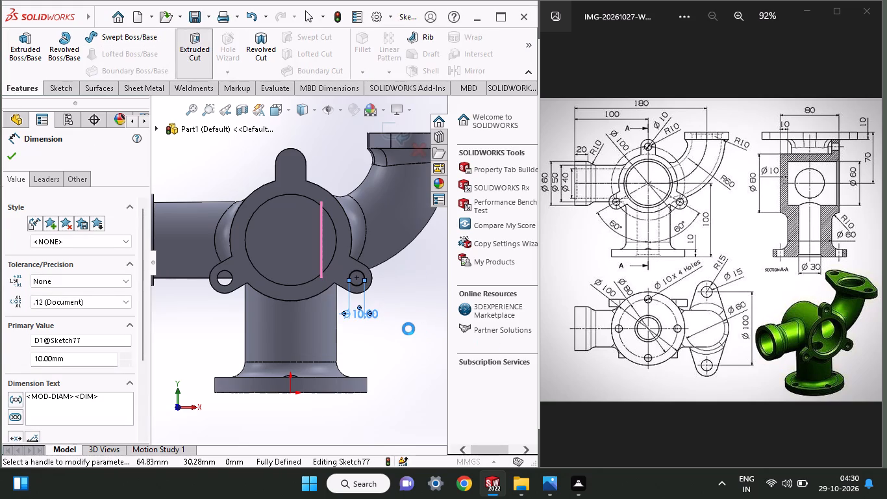
middle_click_drag(408, 329, 354, 348)
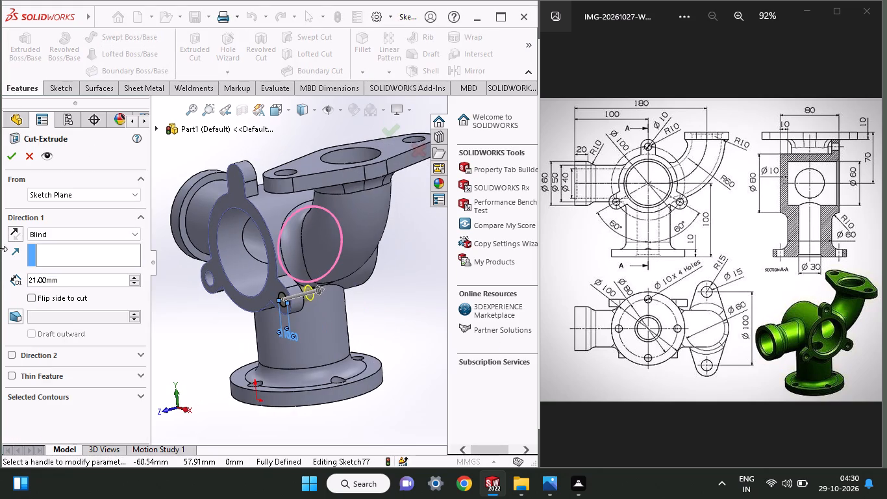
left_click(12, 355)
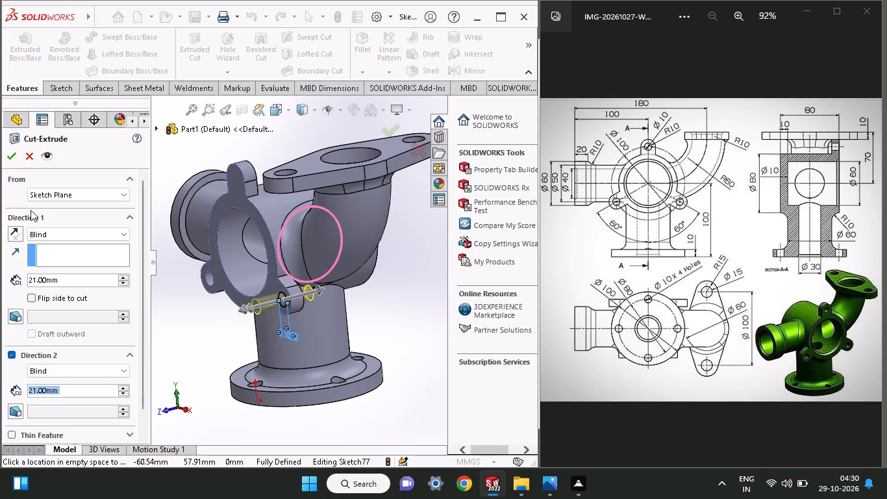
left_click(10, 157)
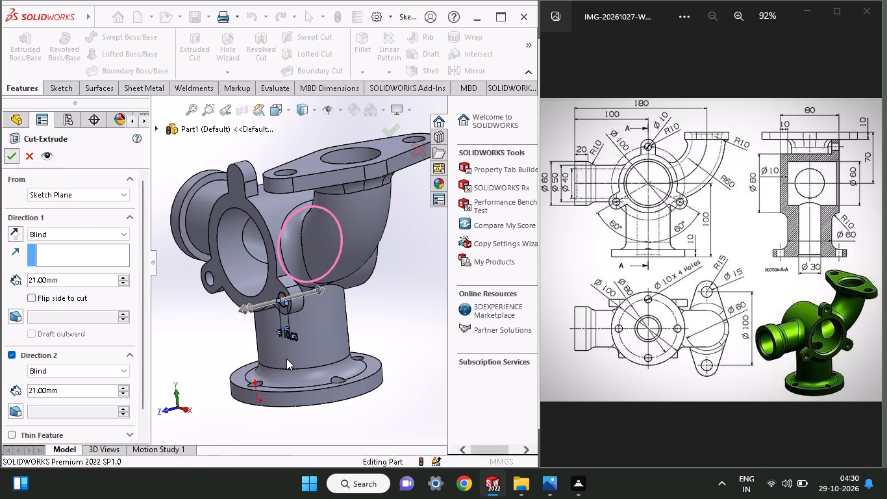
Start a sketch on the boss's front face and draw a circle about 8 mm in diameter, centred on the top lug's rounded end.
middle_click_drag(316, 346, 351, 342)
left_click(268, 175)
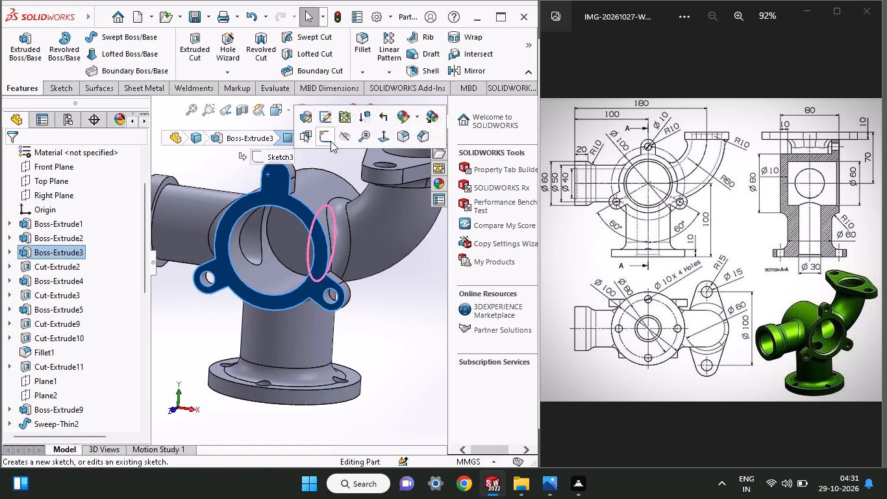
left_click(331, 140)
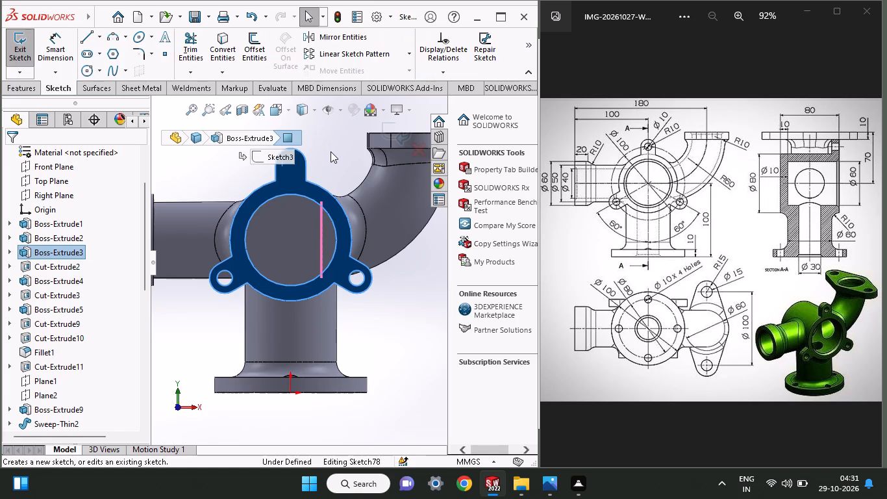
left_click(86, 71)
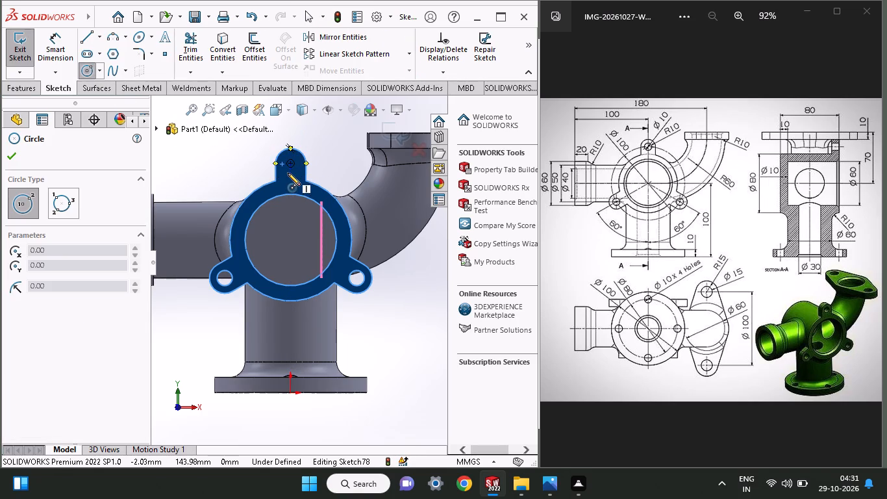
scroll(292, 161, "down", 1, "ctrl")
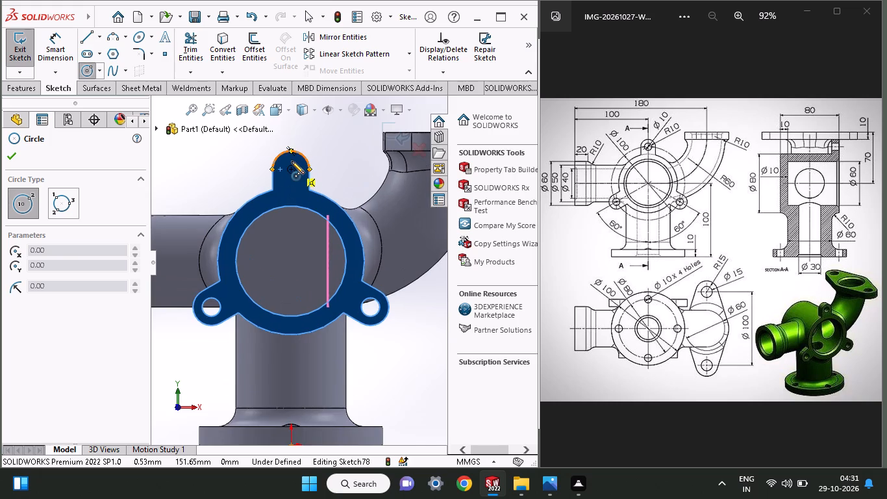
scroll(292, 161, "down", 3)
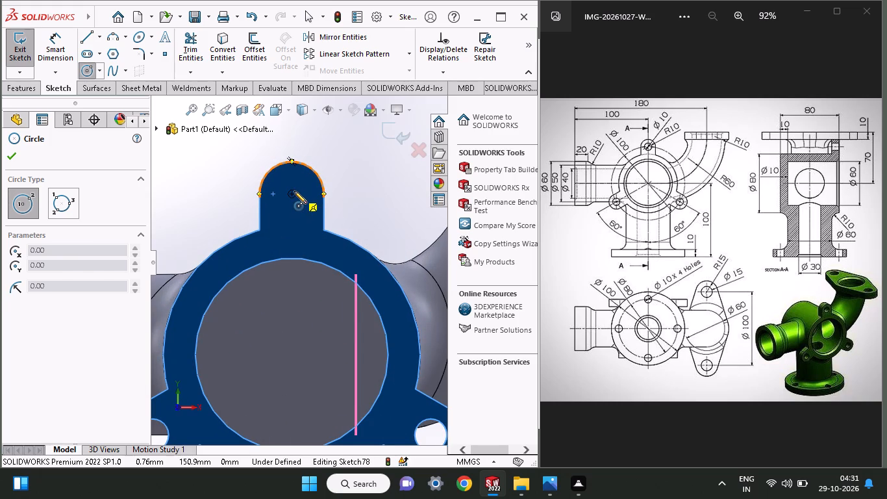
left_click(294, 191)
left_click(299, 205)
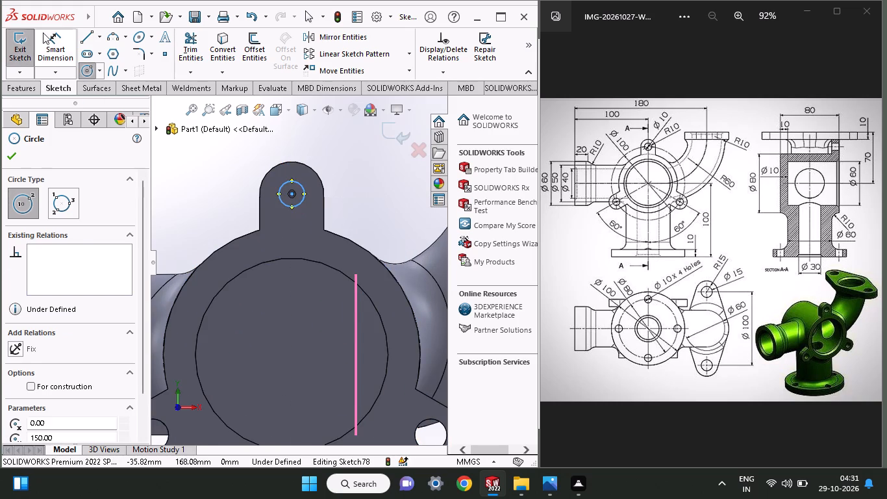
Dimension the top lug circle's diameter to 10 mm.
left_click(58, 32)
left_click(290, 203)
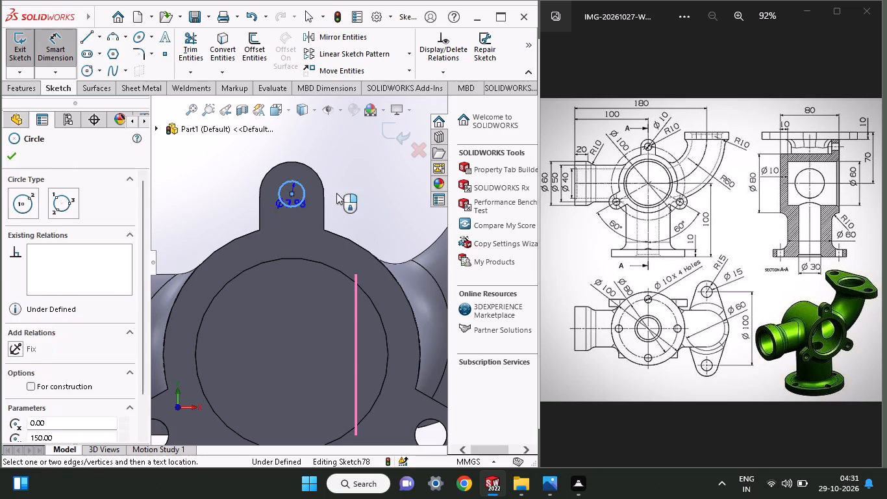
left_click_drag(344, 190, 347, 209)
type("10")
key("Return")
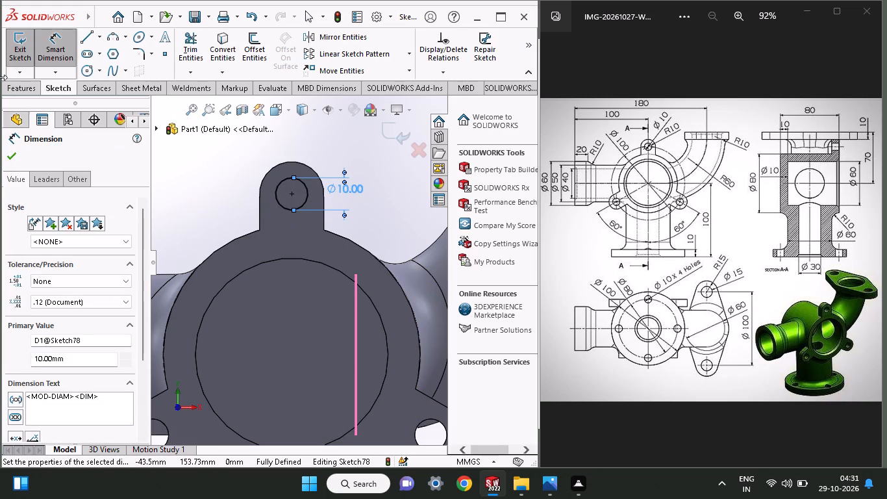
Extrude-cut the 10 mm circle through the top lug, blind 42 mm in the first direction and 21 mm in the second.
left_click(24, 86)
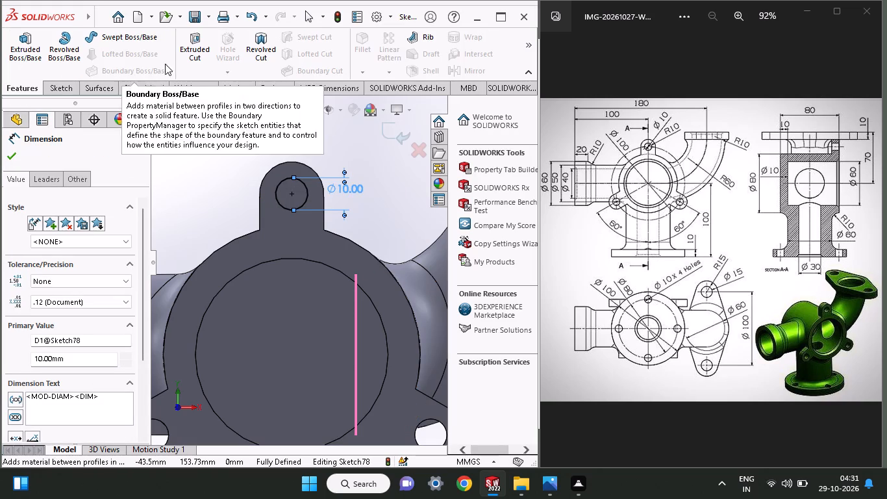
left_click(189, 52)
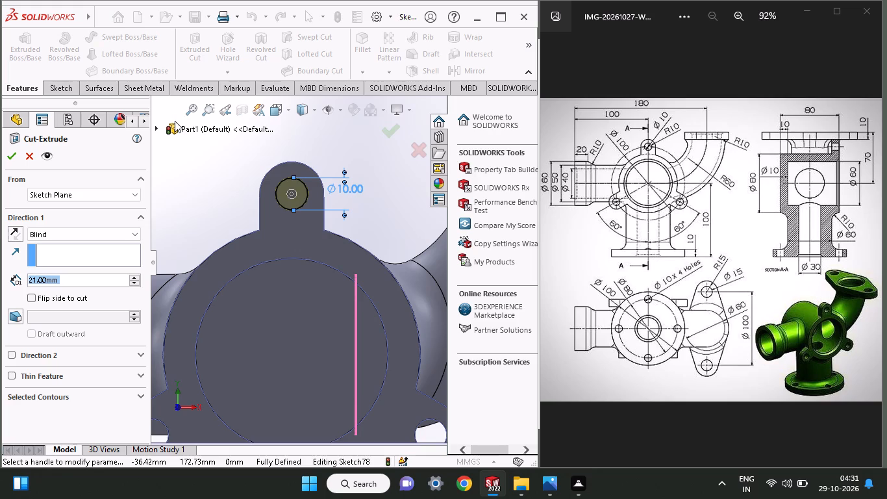
middle_click_drag(259, 212, 231, 220)
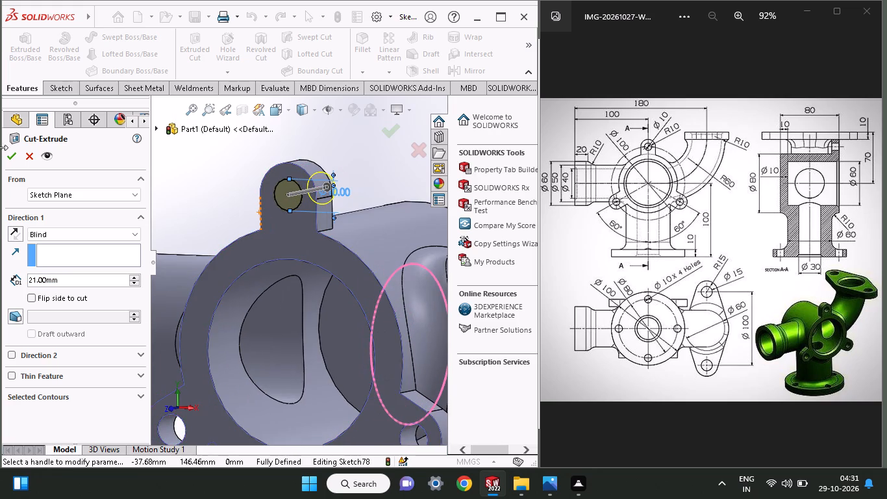
left_click(9, 355)
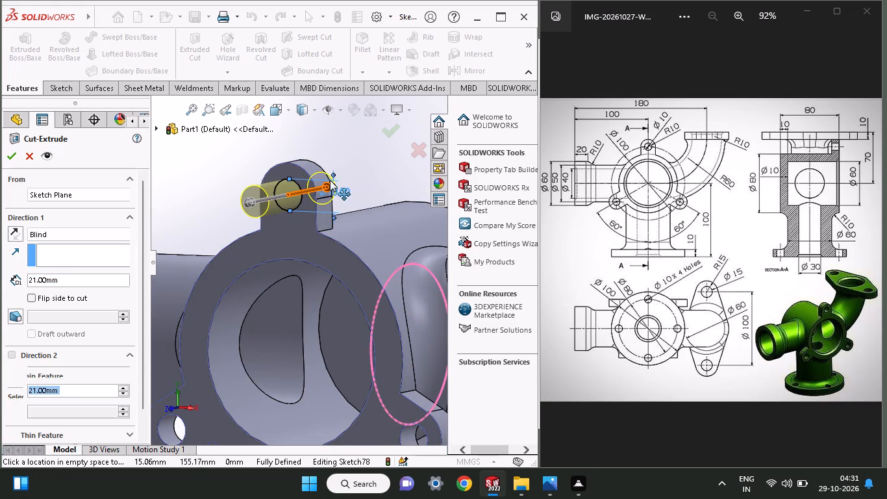
left_click_drag(330, 194, 355, 182)
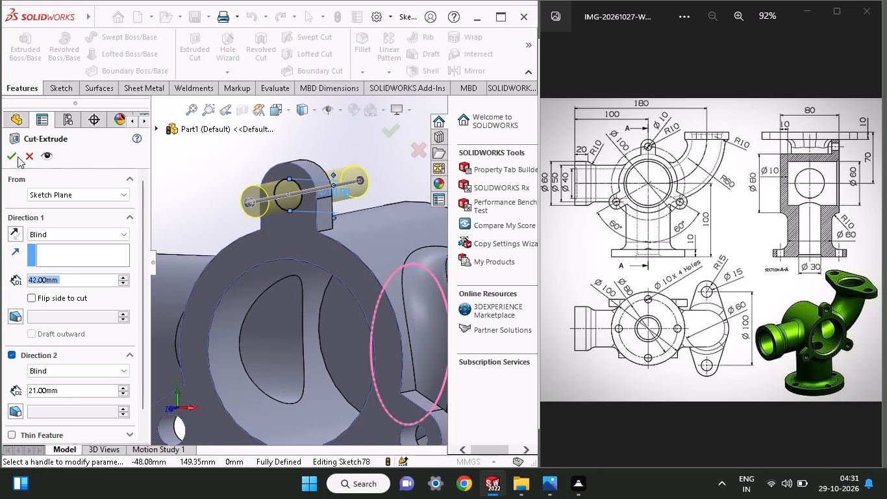
left_click(18, 157)
Examine the whole fitting from several angles, checking the lug holes, flanges and pipe junctions.
middle_click_drag(229, 211, 269, 216)
middle_click_drag(234, 225, 226, 227)
scroll(226, 227, "up", 7, "ctrl")
left_click(407, 353)
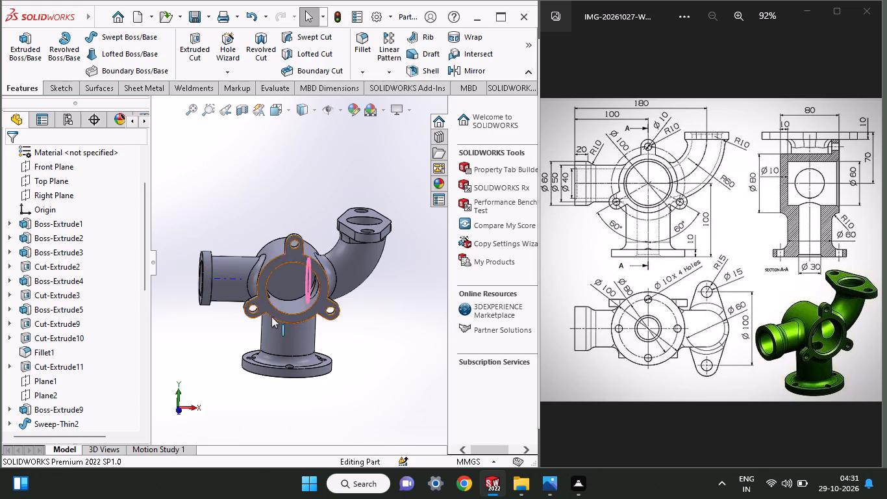
middle_click_drag(227, 345, 238, 421)
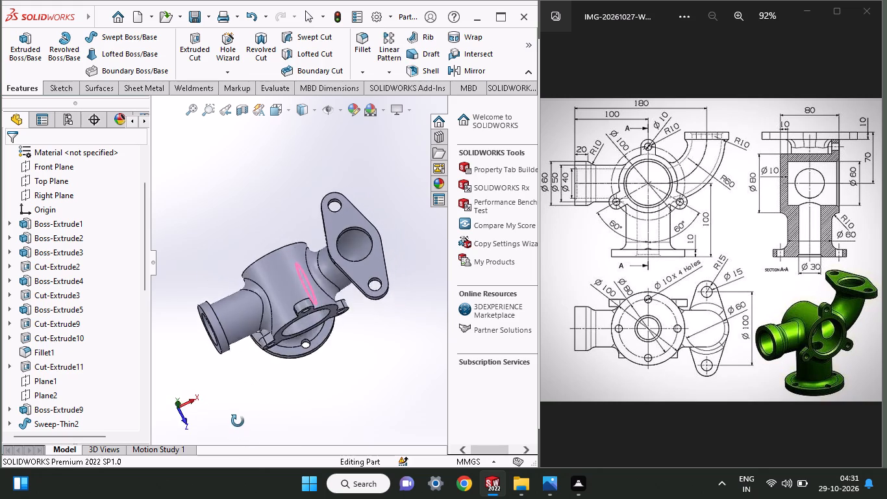
middle_click_drag(238, 421, 223, 361)
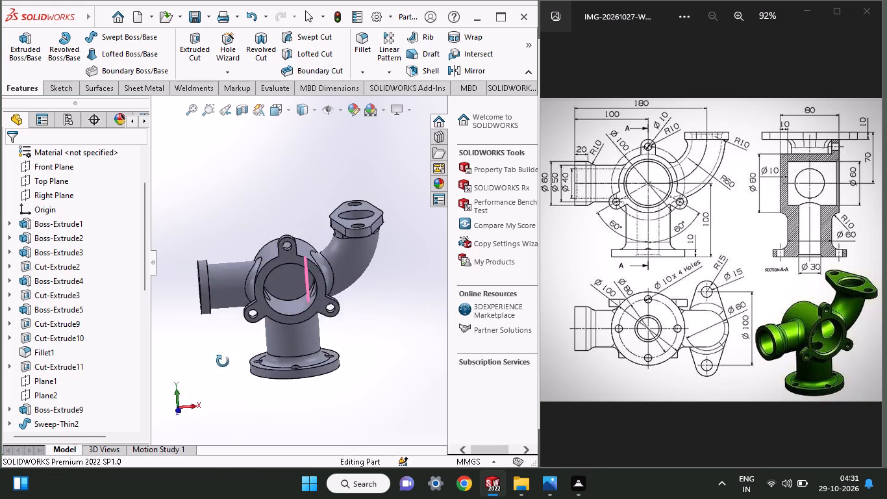
middle_click_drag(223, 361, 164, 409)
middle_click_drag(194, 372, 225, 321)
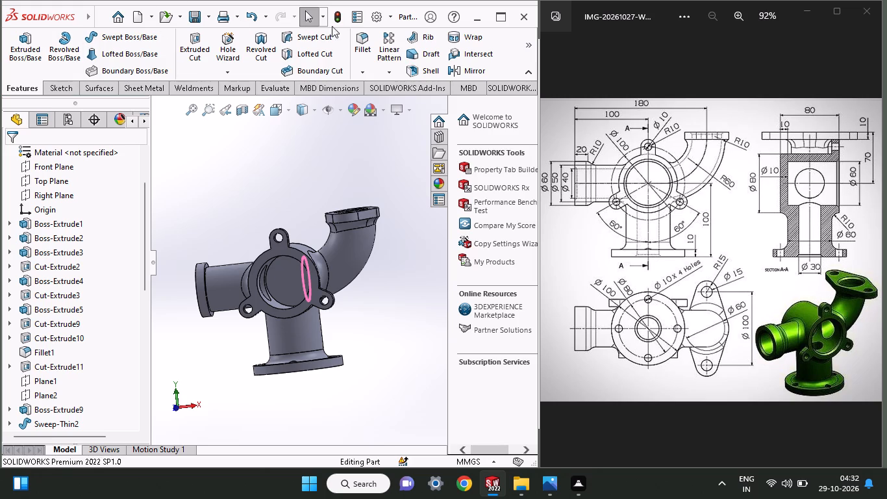
Fillet the edge where the vertical base pipe meets the central boss with a 10 mm radius.
left_click(353, 51)
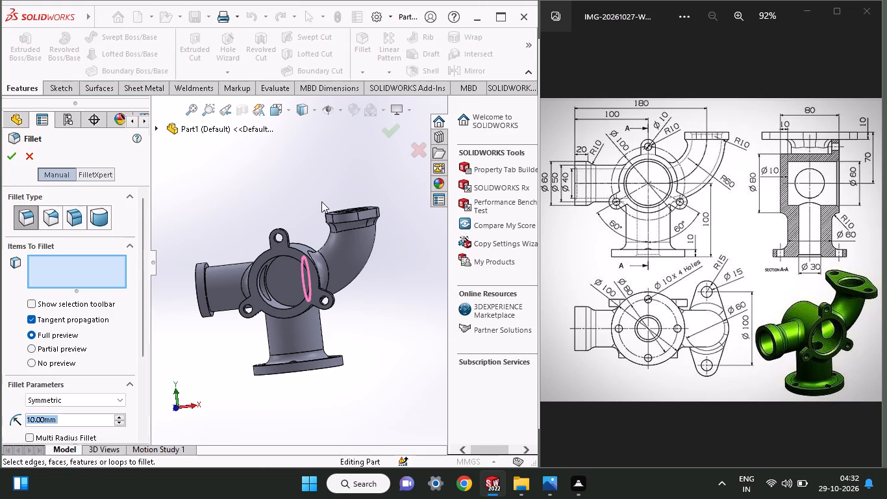
middle_click_drag(321, 201, 331, 141)
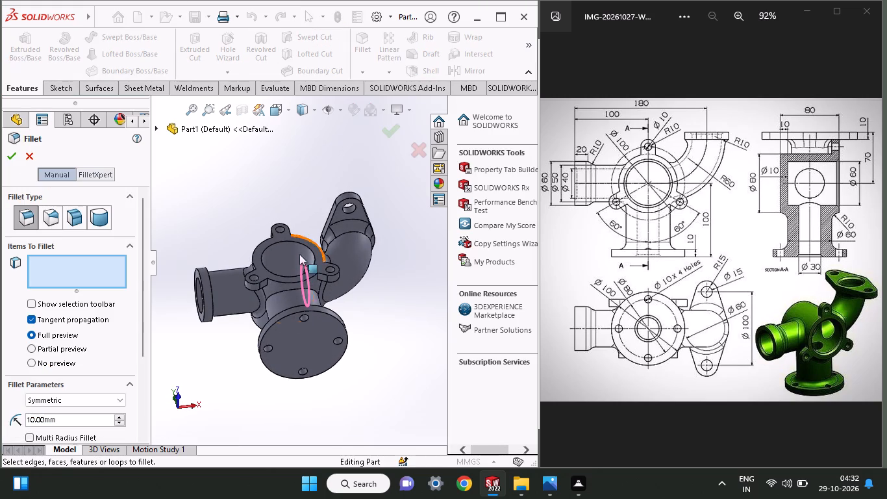
left_click(284, 293)
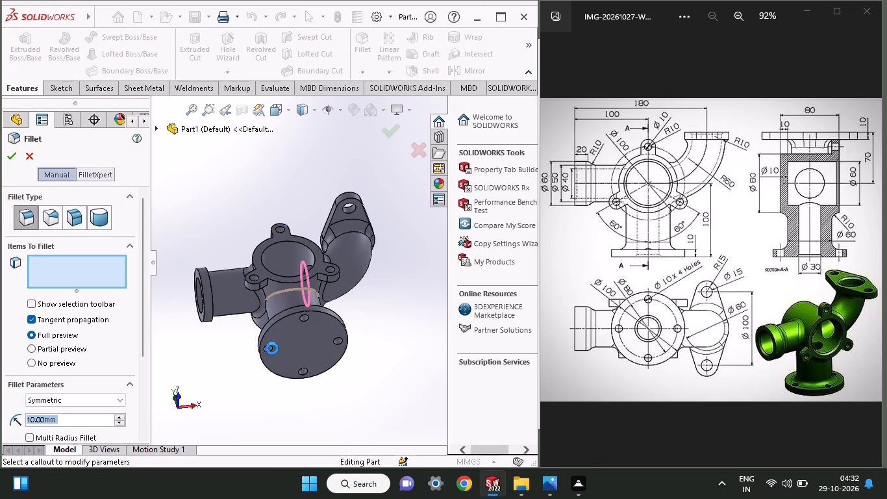
middle_click_drag(255, 422, 266, 459)
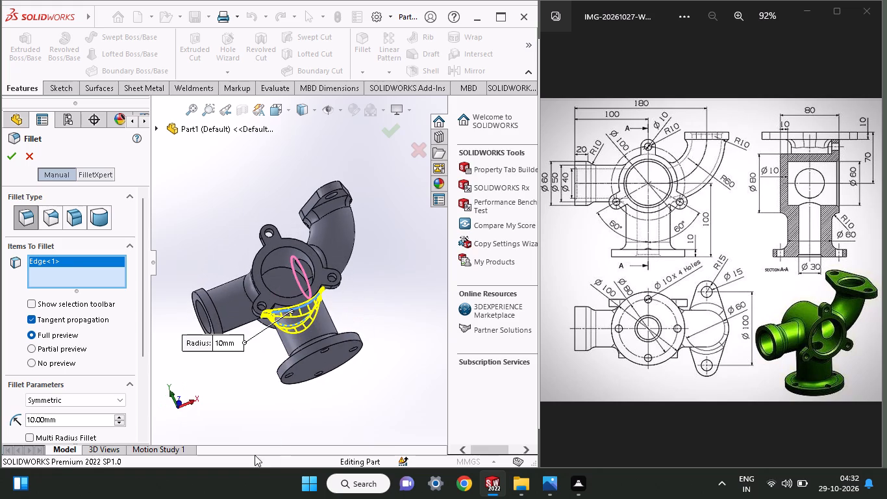
left_click(8, 165)
left_click_drag(12, 147, 12, 153)
left_click(12, 157)
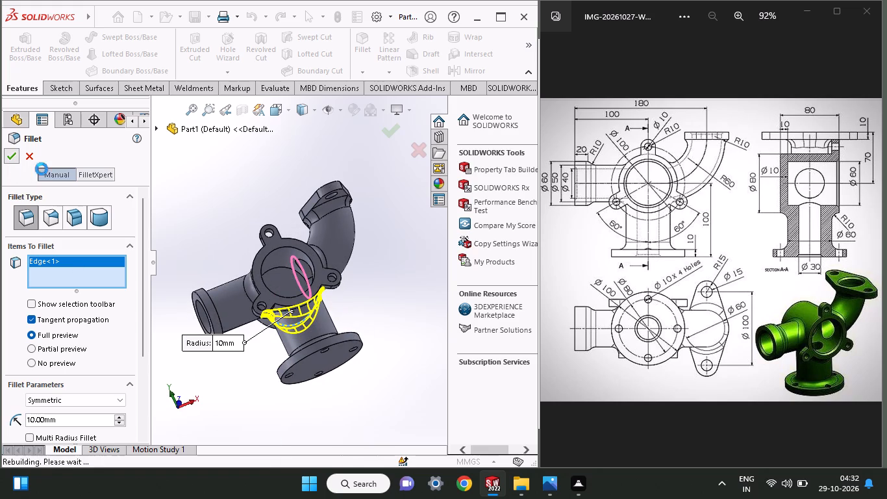
Examine the filleted fitting from all sides, checking the boss, flanges, lugs and pipe junctions against the reference drawing.
middle_click_drag(268, 175, 219, 270)
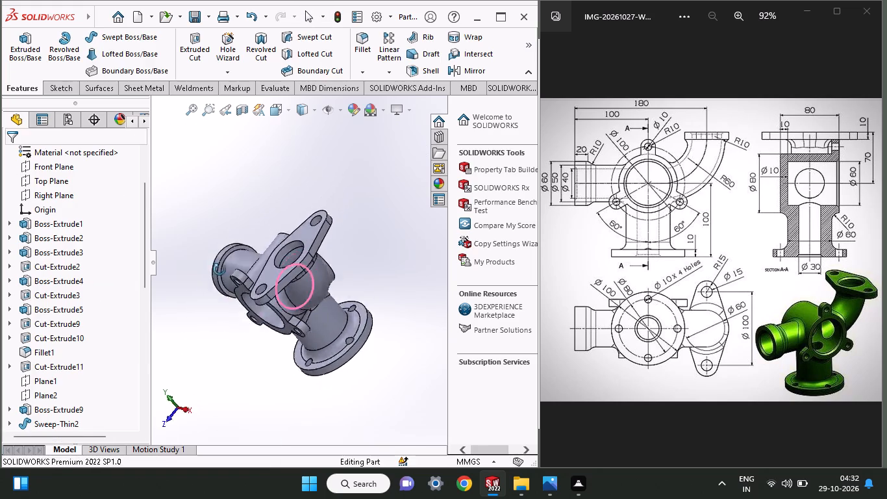
middle_click_drag(219, 270, 364, 314)
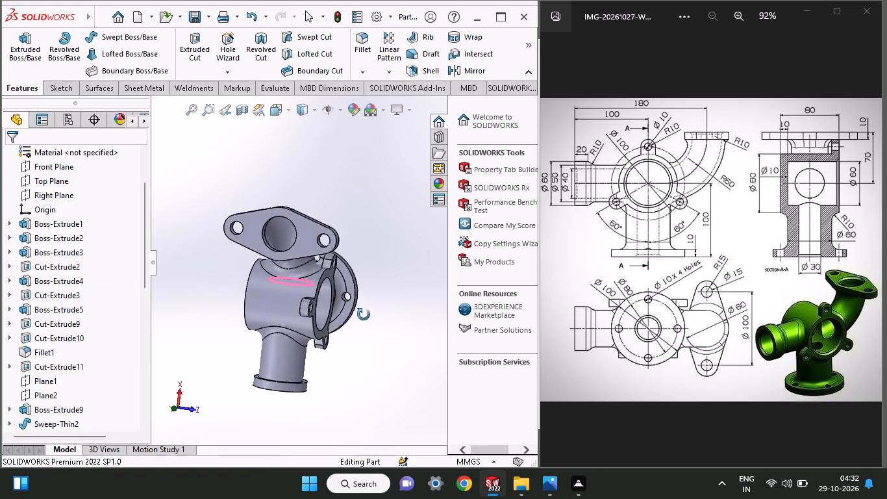
middle_click_drag(364, 314, 447, 150)
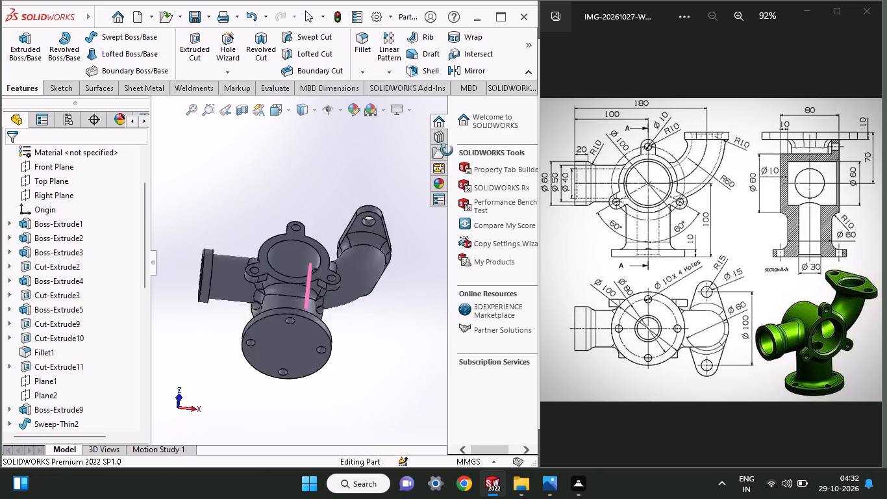
middle_click_drag(447, 150, 489, 175)
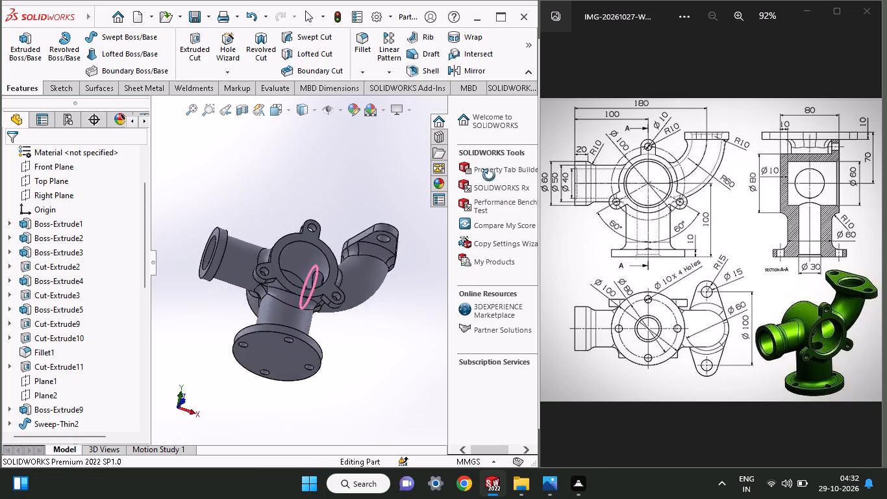
middle_click_drag(489, 175, 447, 353)
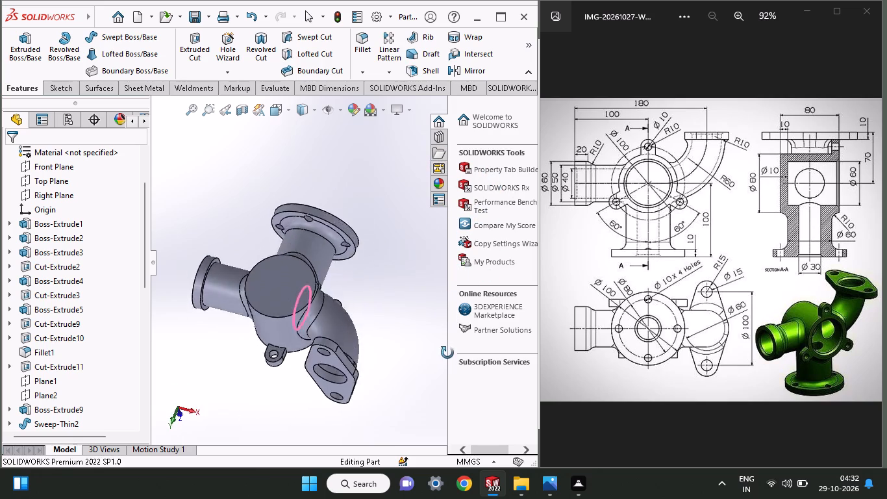
middle_click_drag(447, 353, 426, 201)
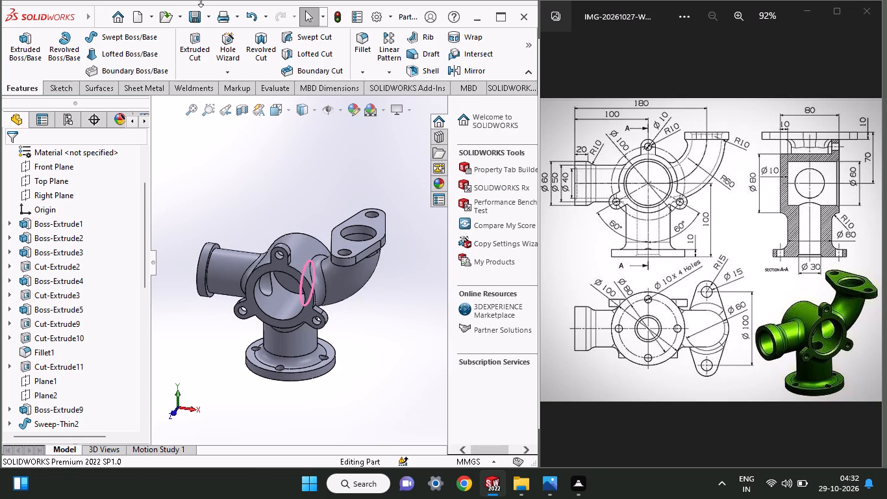
Save the part in the Documents folder as a SOLIDWORKS Part file named "f shaped".
left_click(206, 18)
left_click(212, 49)
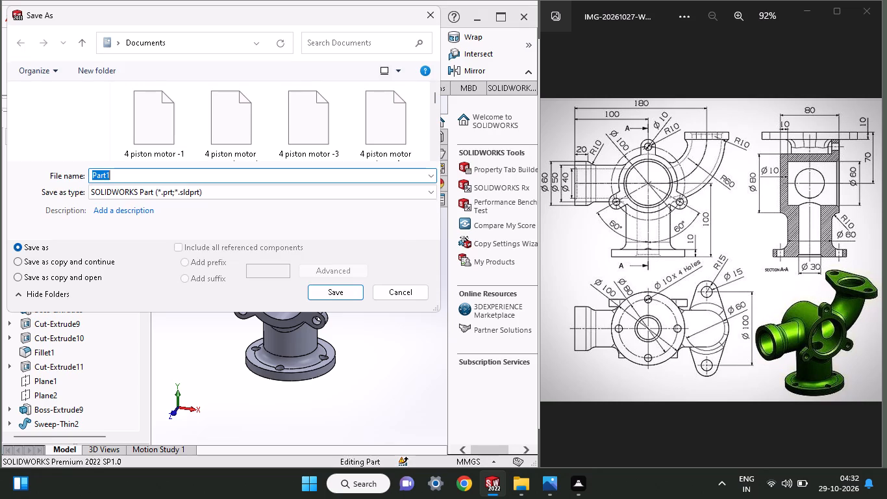
key("g")
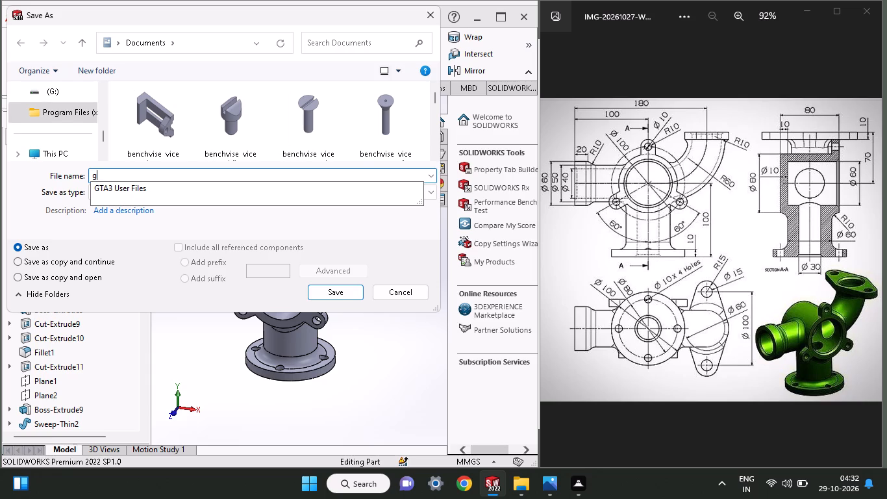
key("BackSpace")
type("f")
key("space")
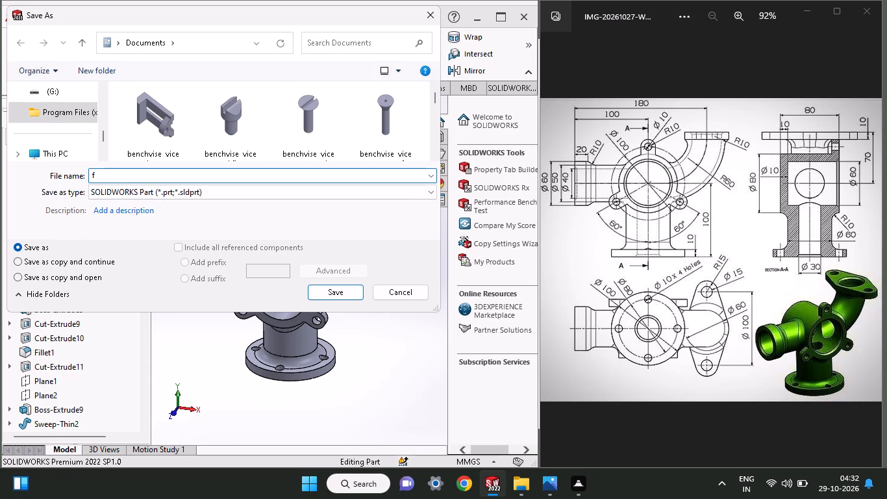
type("sh")
key("a")
key("p")
type("ed dtaw")
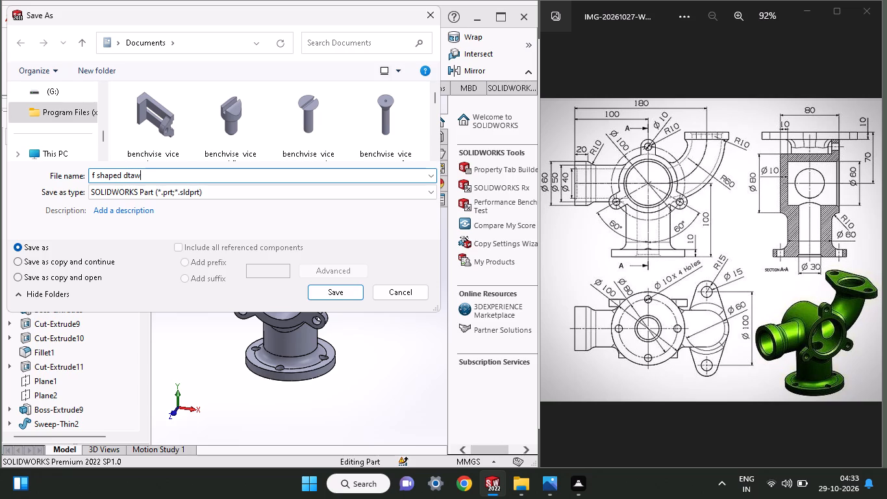
type("\\\\777")
key("BackSpace")
key("BackSpace")
key("BackSpace")
key("BackSpace")
key("BackSpace")
key("BackSpace")
key("BackSpace")
key("BackSpace")
key("BackSpace")
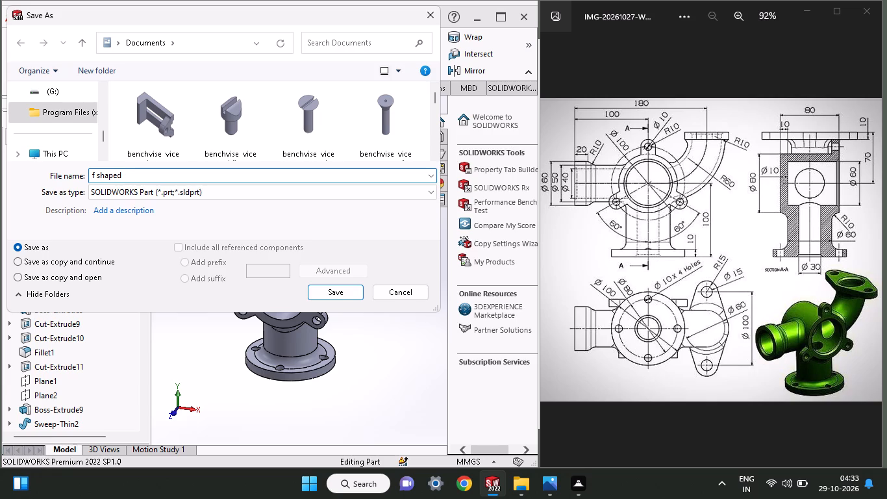
left_click(340, 293)
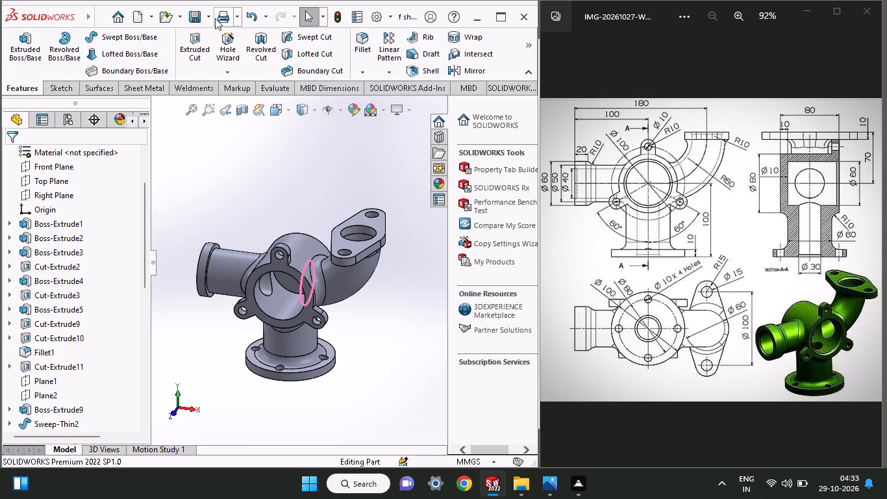
Save a copy of the part in Adobe PDF format as "f shaped" in the Documents folder.
left_click(208, 17)
left_click(210, 46)
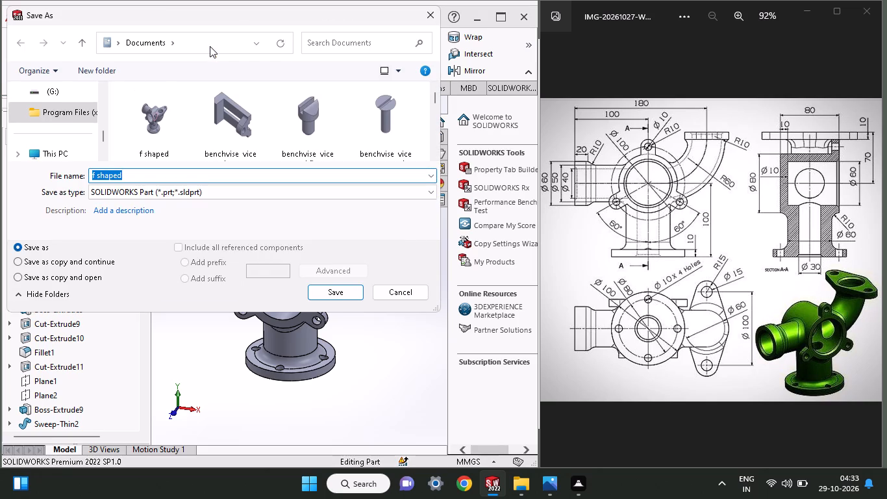
left_click(205, 190)
left_click(221, 272)
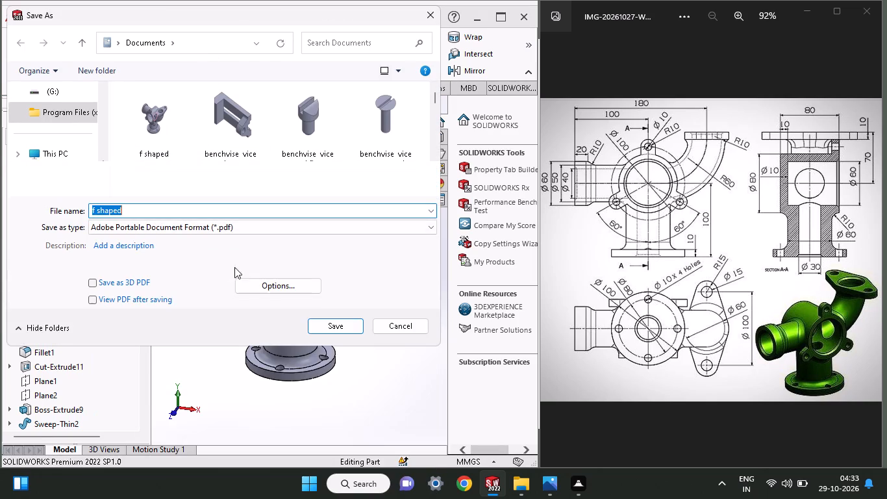
left_click(344, 326)
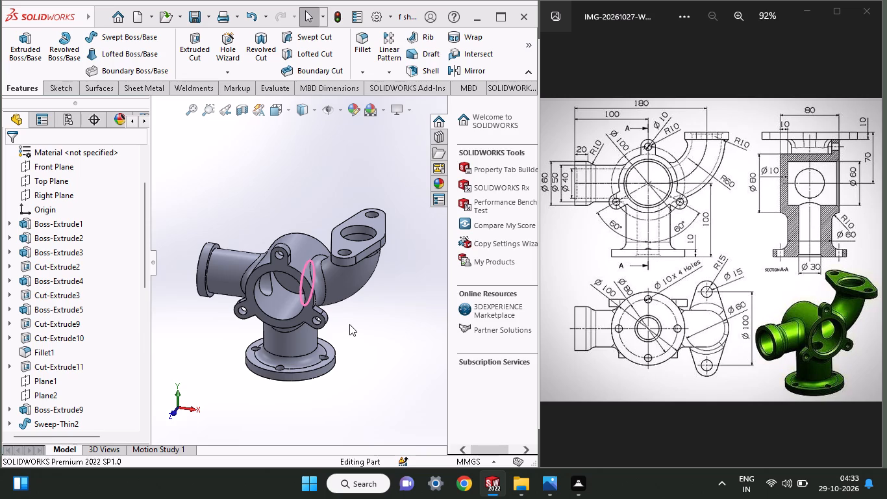